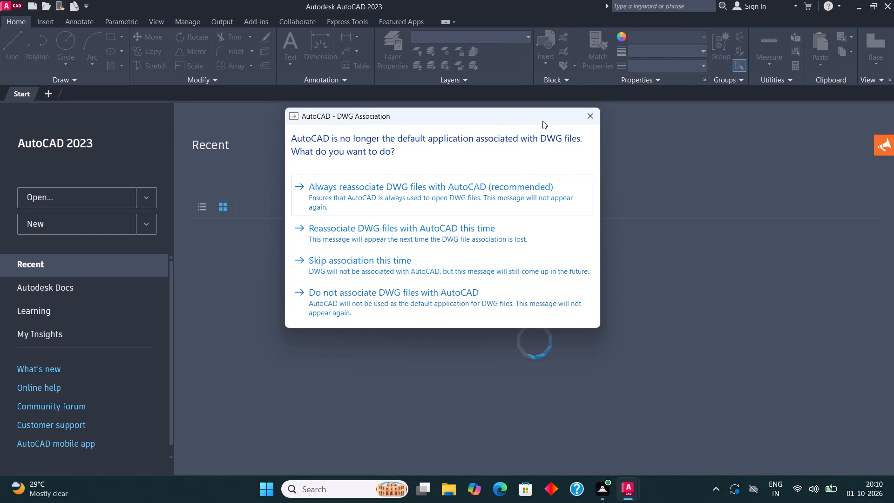
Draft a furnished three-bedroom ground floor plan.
Dismiss the DWG association prompt without choosing an association and create a new blank drawing.
left_click(597, 116)
left_click(59, 222)
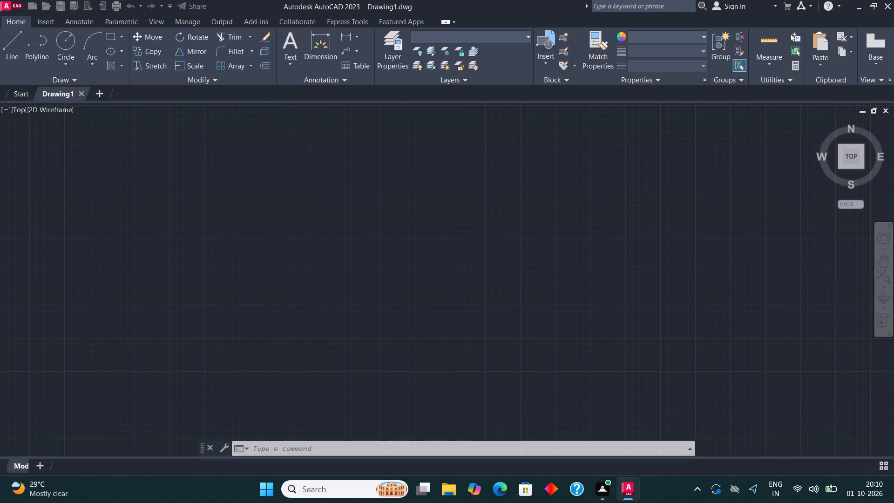
Review the file saving and file safety settings in Options, leaving them as they are.
type("op")
key("Return")
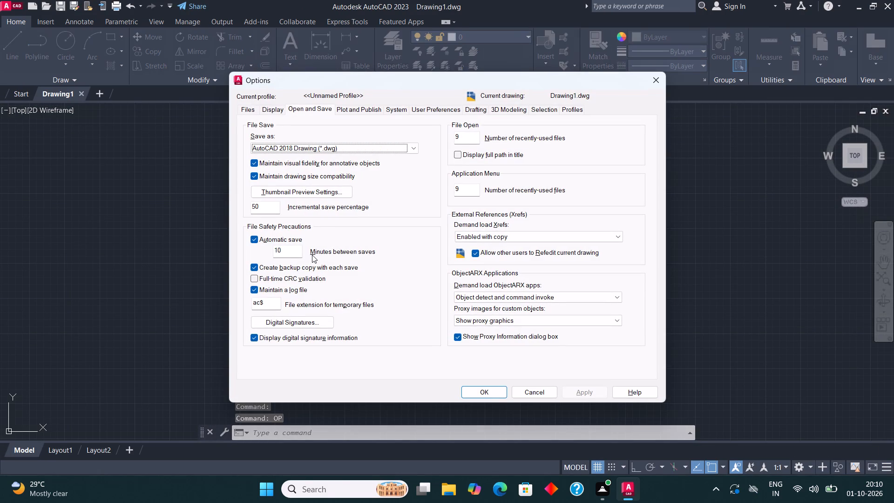
left_click(480, 387)
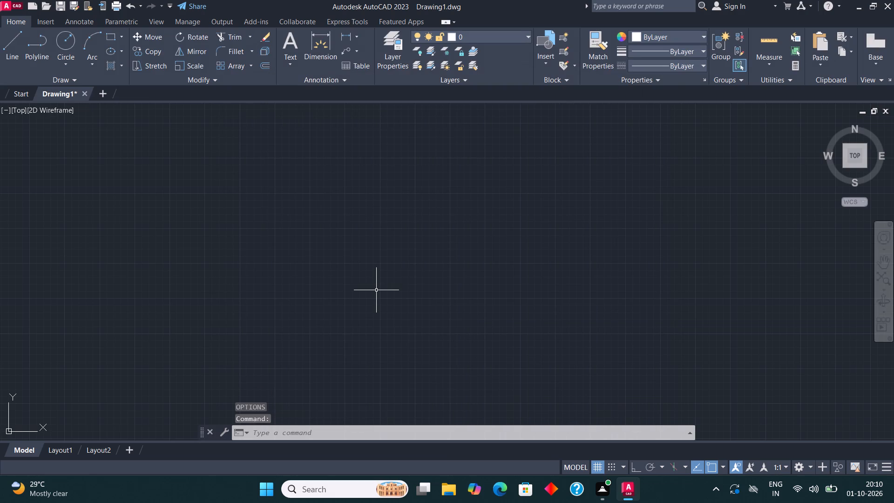
Configure the drawing units to Architectural length with 0'-0" precision and an insertion scale of inches.
type("un")
key("Return")
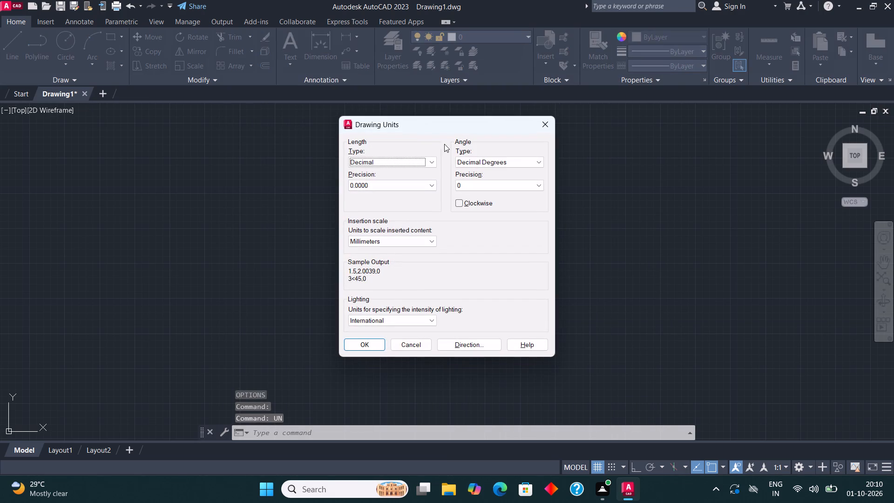
left_click(411, 160)
left_click(395, 175)
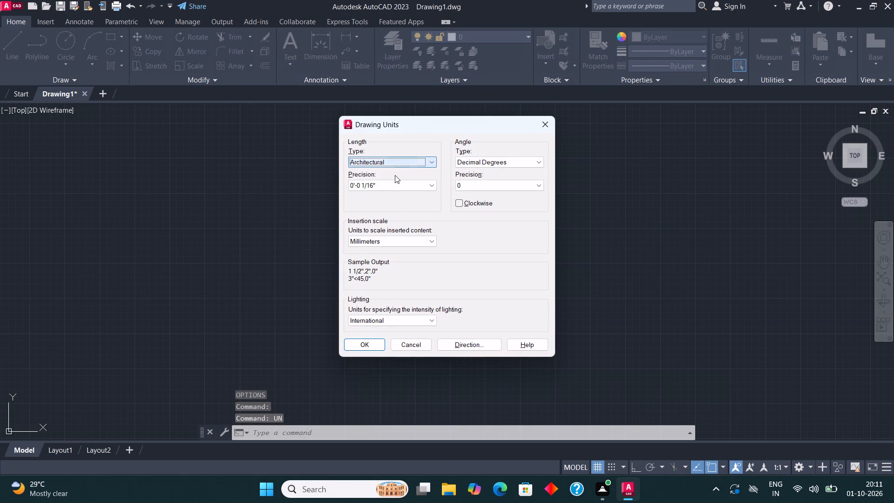
left_click(393, 189)
left_click(382, 196)
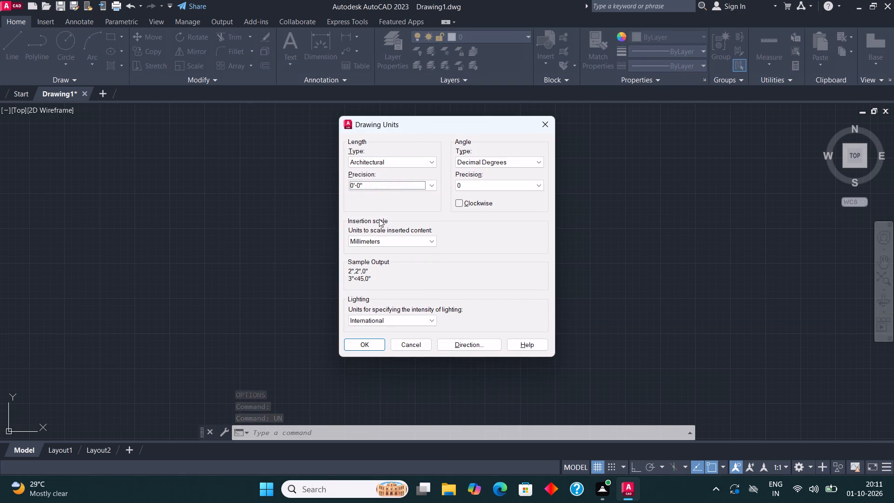
left_click(386, 242)
left_click(381, 259)
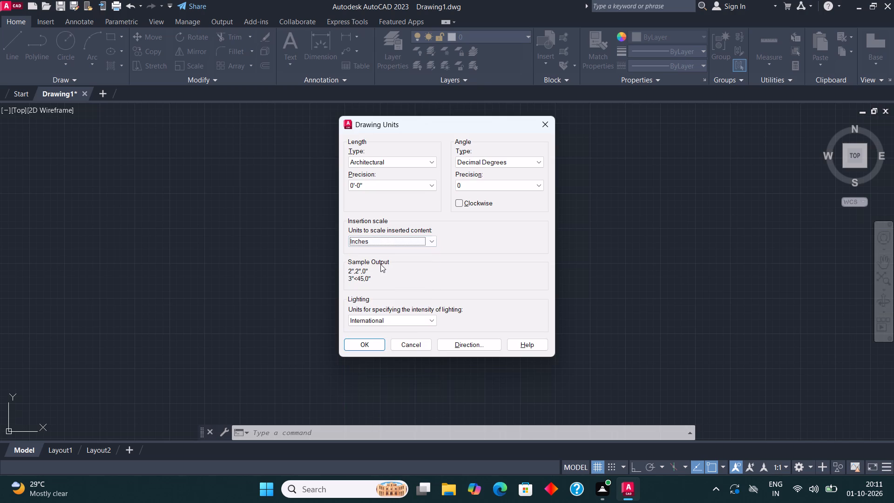
left_click(372, 345)
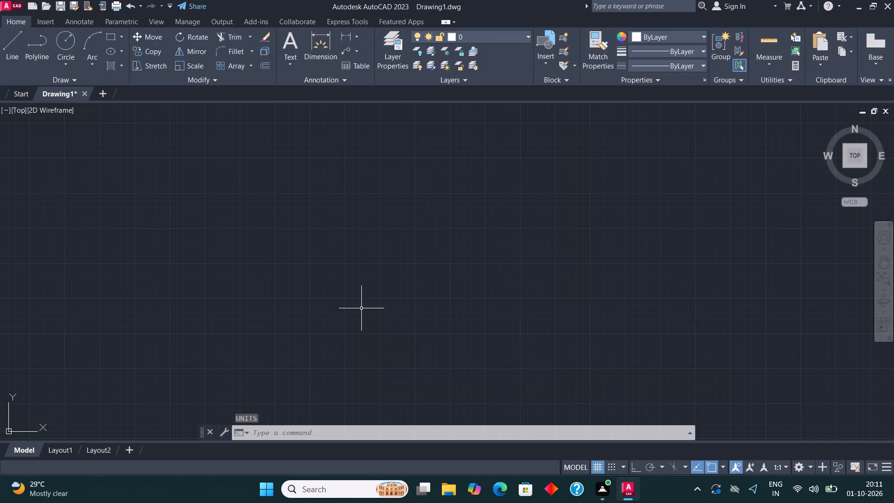
Modify the ISO-25 dimension style's primary units to Architectural format with 0'-0" precision.
type("dim")
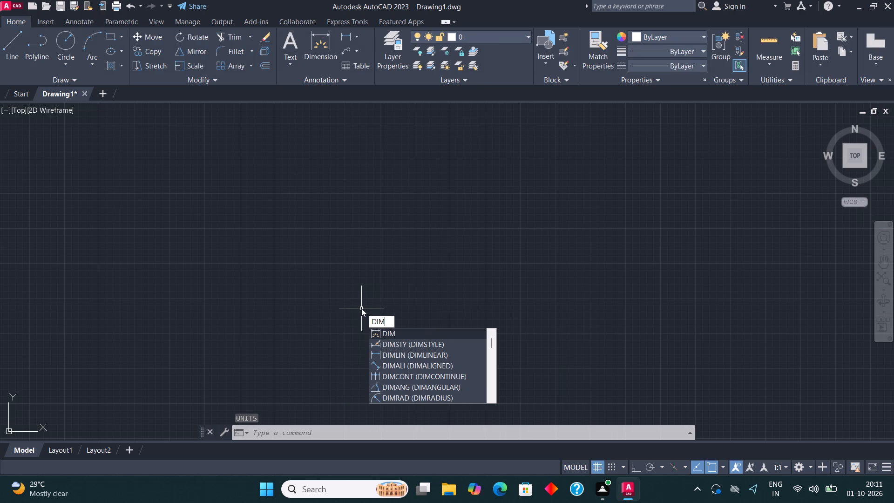
left_click(386, 346)
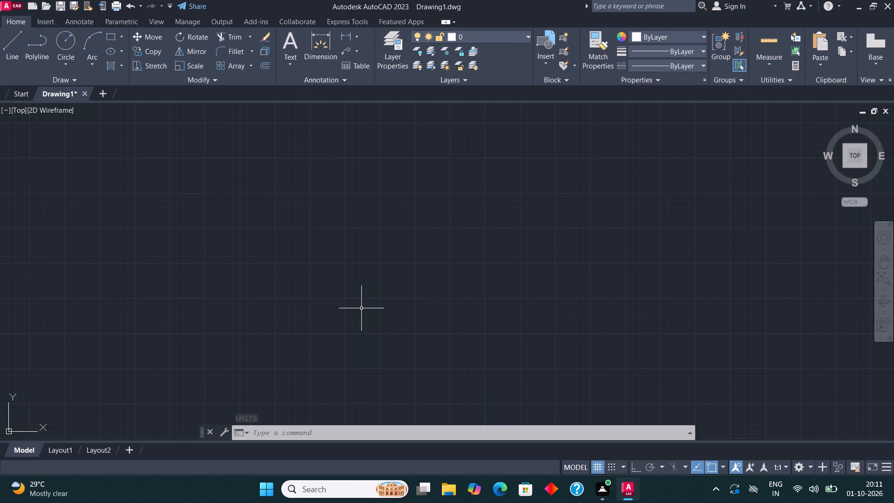
left_click(584, 224)
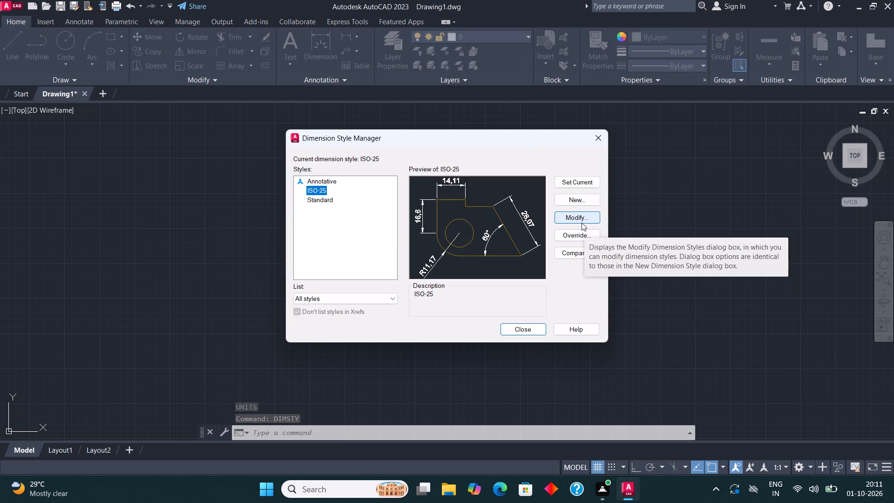
left_click(582, 219)
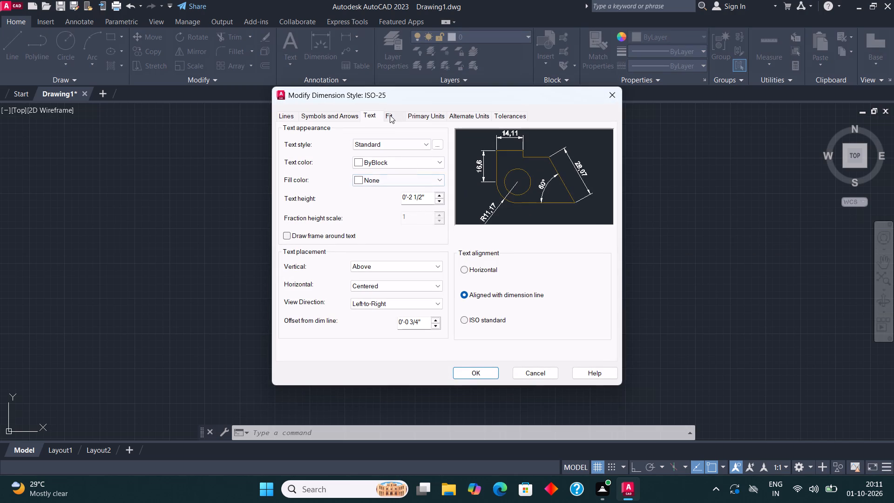
left_click(419, 116)
left_click(395, 142)
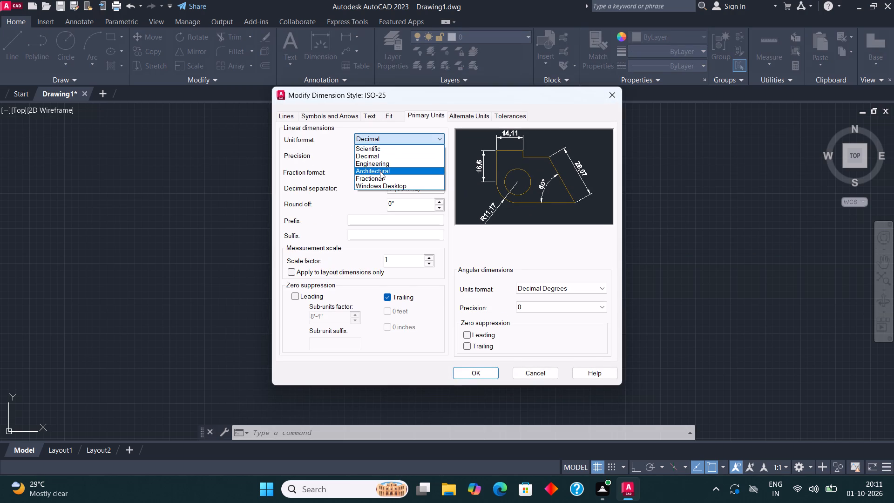
left_click(380, 171)
left_click(379, 155)
left_click(372, 166)
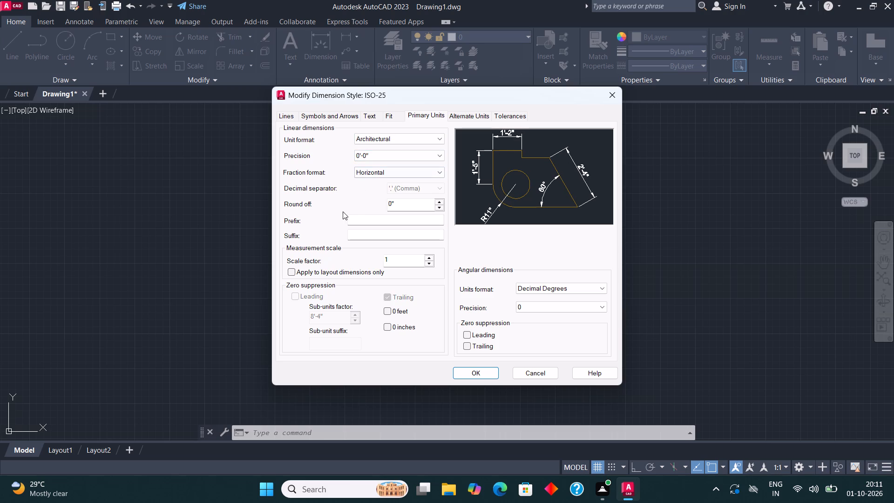
Set the ISO-25 dimension text height to 10" and make the style current.
left_click(374, 113)
left_click_drag(427, 197, 399, 192)
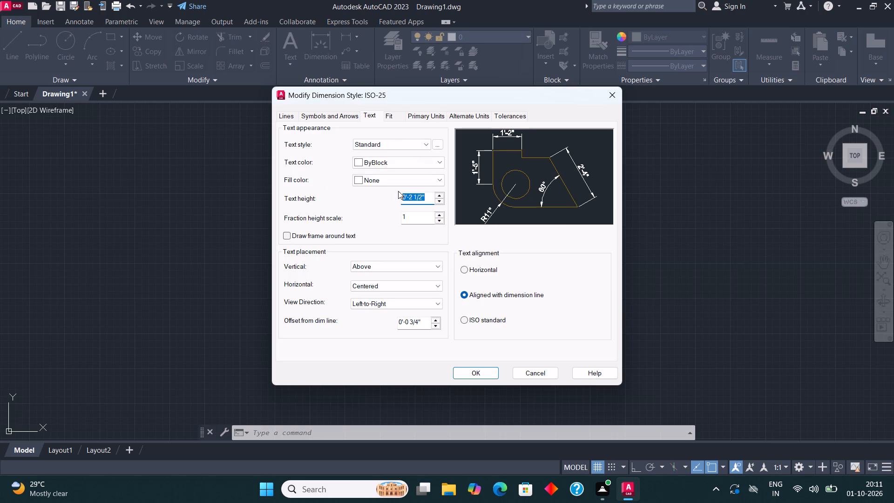
type("10\"")
left_click(465, 372)
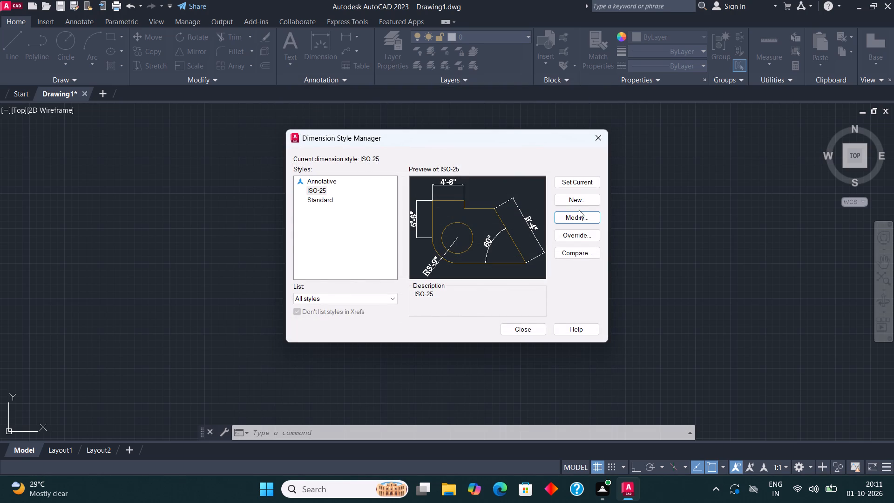
left_click(571, 184)
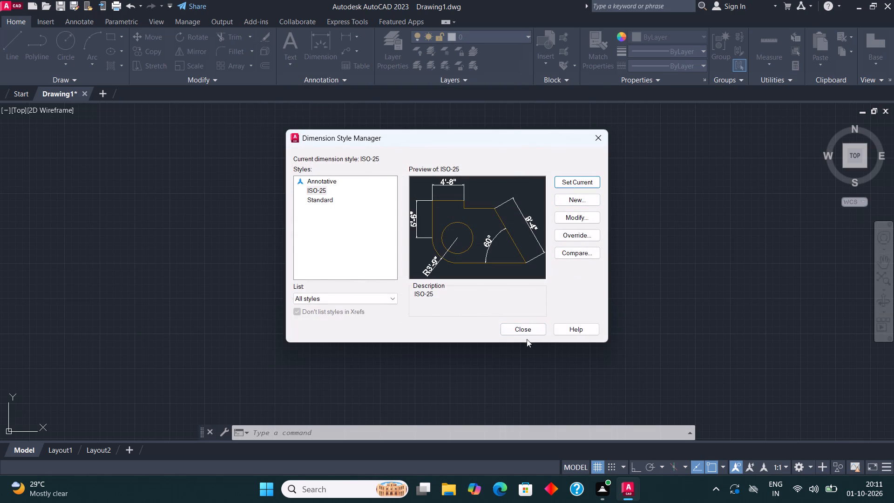
left_click(522, 331)
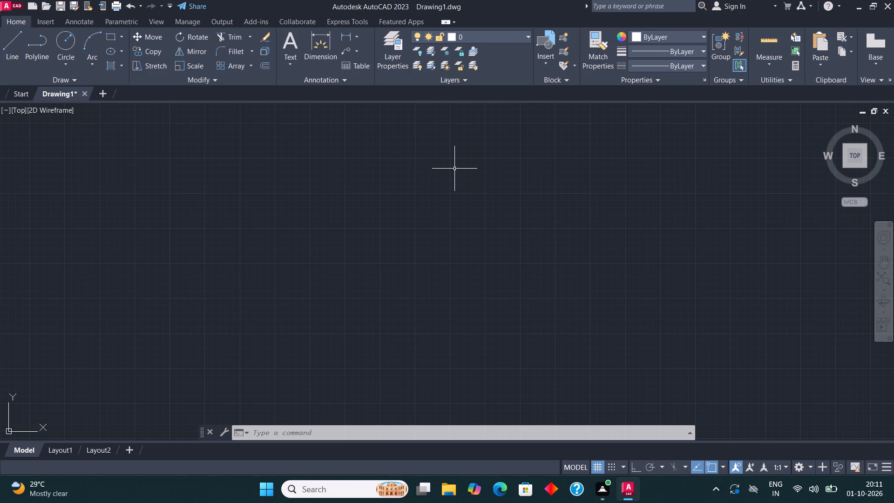
Draw a rectangle 37'6" wide and 45' high as the outer boundary.
left_click(108, 40)
left_click(212, 183)
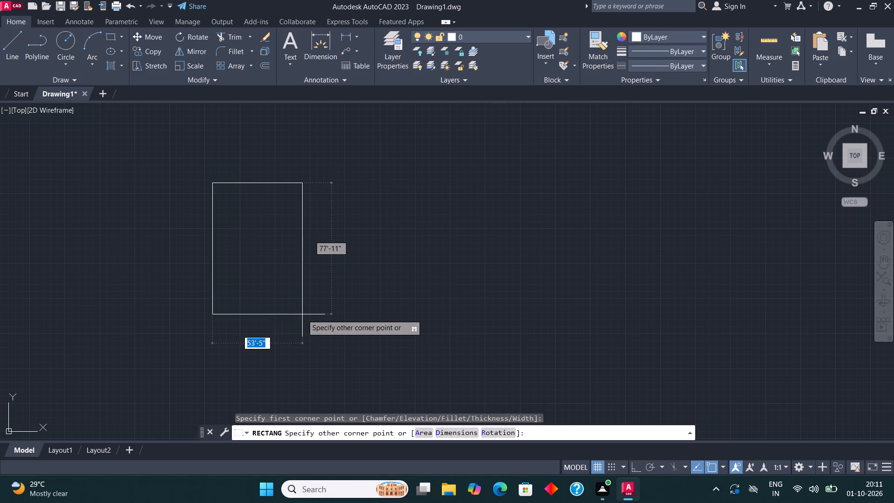
type("37")
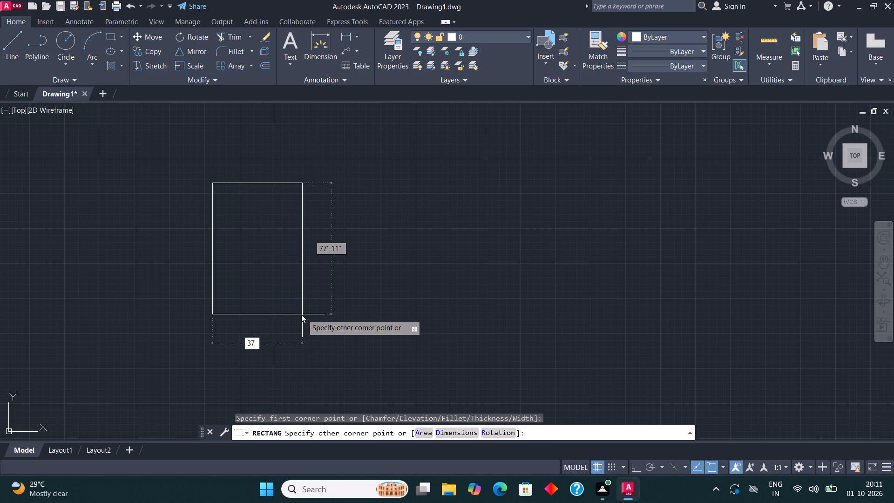
type("'9")
key("BackSpace")
type("6\",")
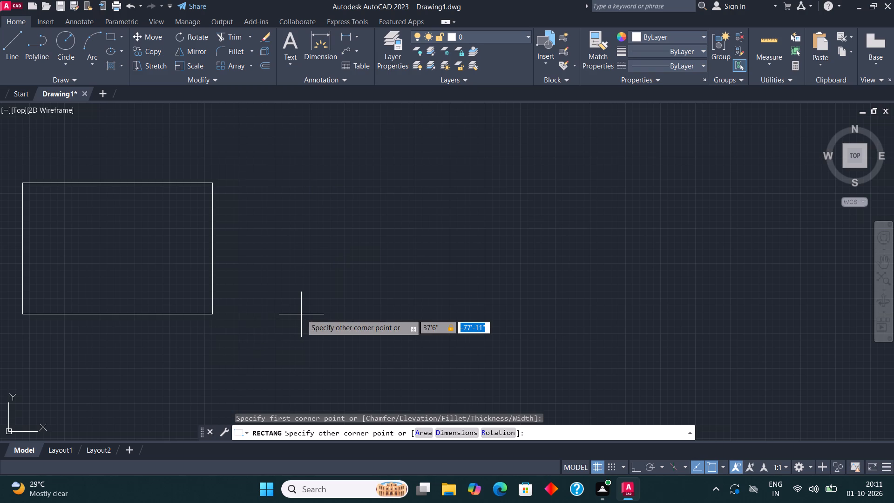
type("45'")
key("Return")
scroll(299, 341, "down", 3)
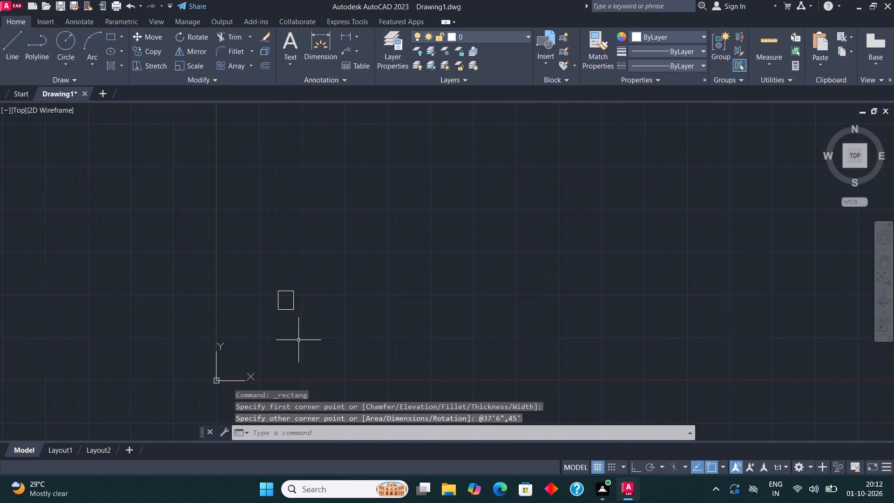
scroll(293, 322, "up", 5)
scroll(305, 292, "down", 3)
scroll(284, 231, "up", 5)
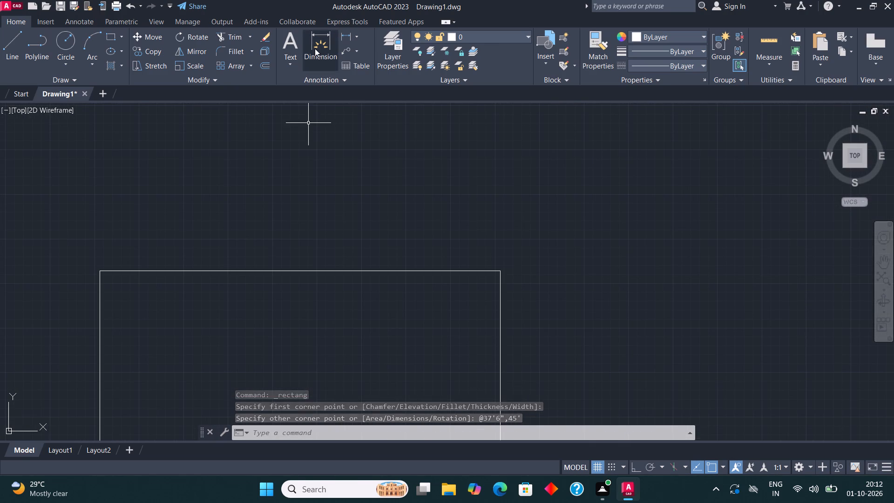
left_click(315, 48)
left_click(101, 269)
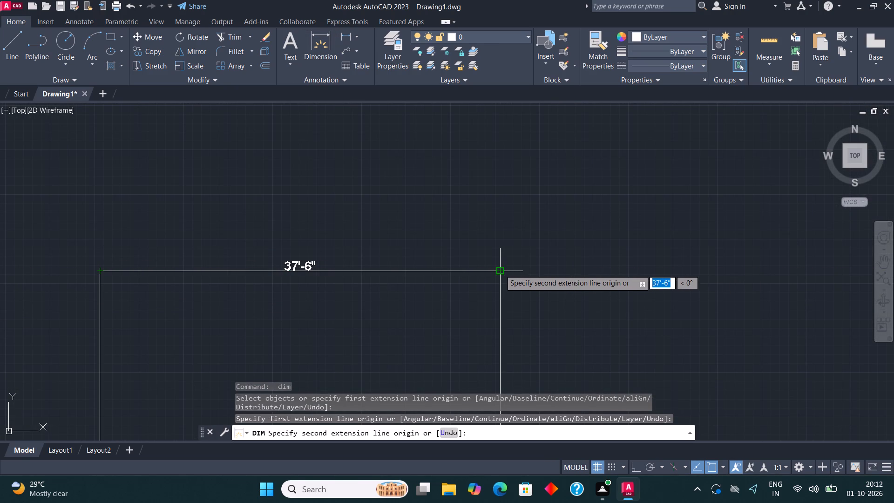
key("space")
Offset the rectangle 9" inward to form the outer wall thickness.
scroll(413, 181, "down", 3)
scroll(291, 285, "up", 1)
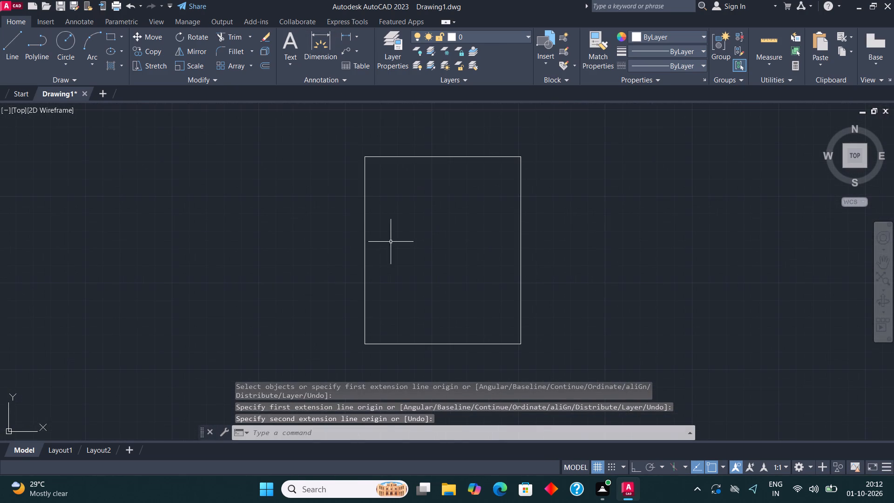
left_click_drag(393, 242, 387, 242)
left_click(268, 216)
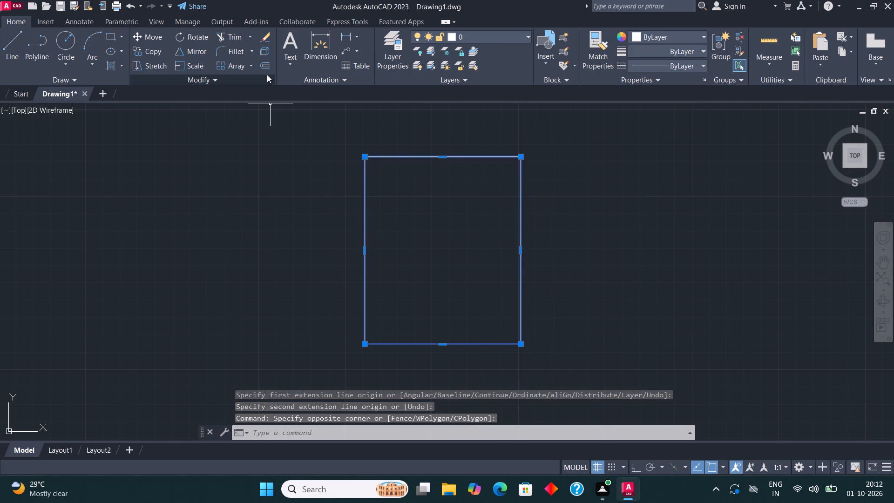
left_click(269, 64)
left_click(368, 248)
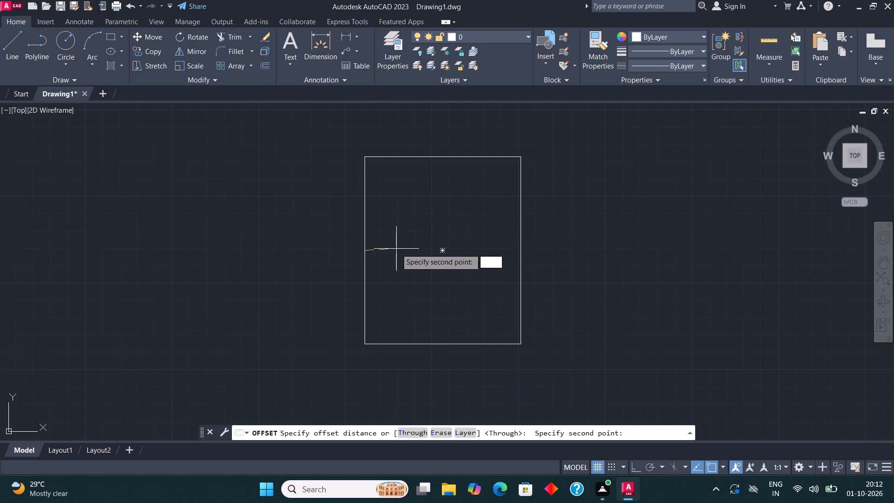
key("9")
key("shift+quotedbl")
key("Return")
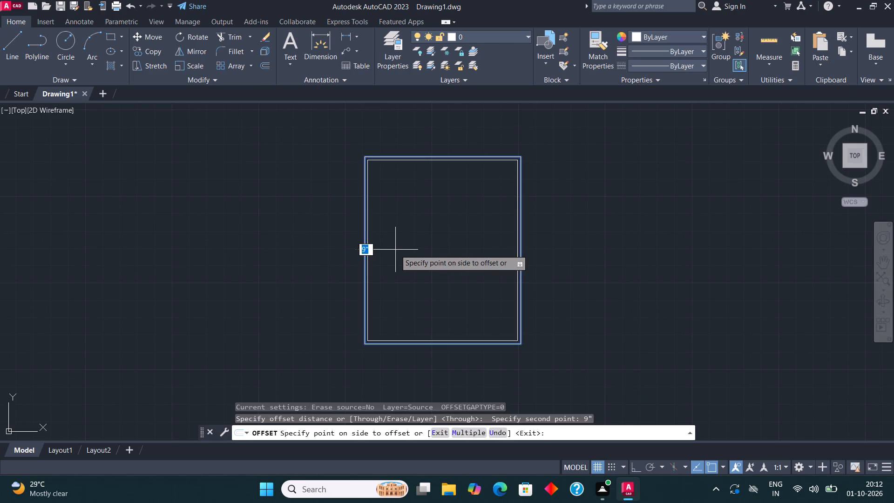
left_click(399, 251)
scroll(301, 258, "down", 3)
scroll(310, 264, "up", 4)
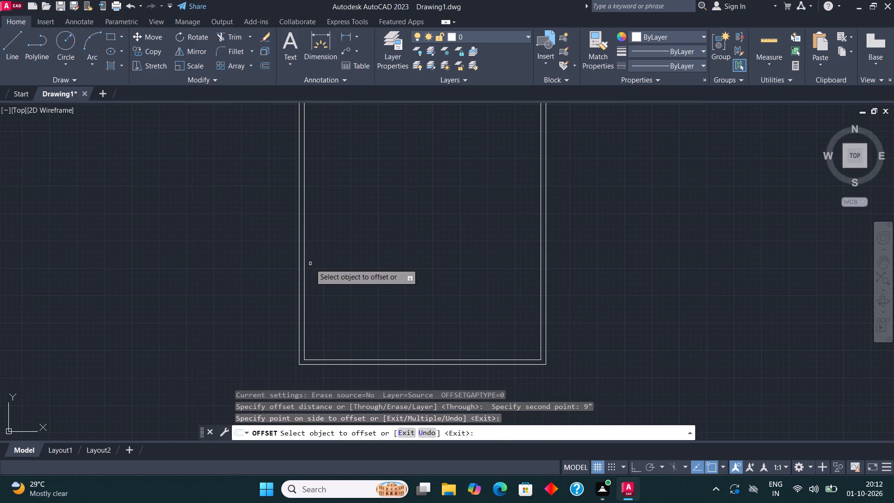
key("Escape")
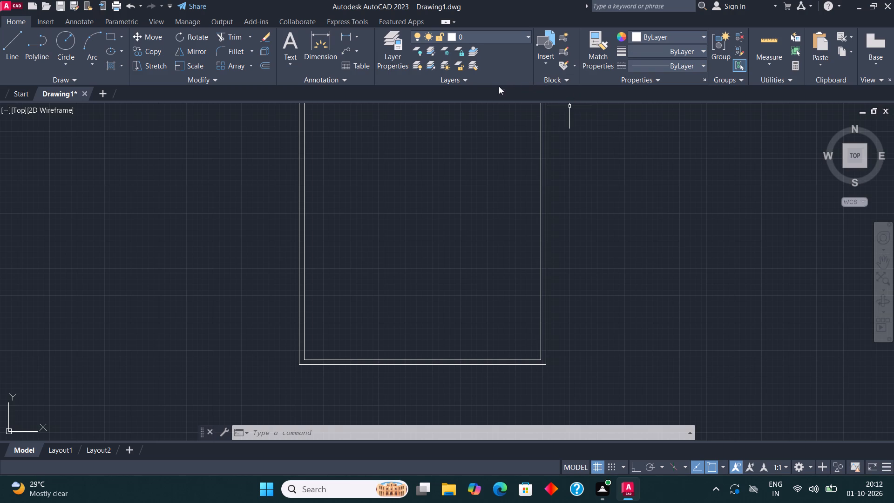
With Ortho on, draw lines from the inner wall's upper-left corner: 7' down, 4'3" right and 7' up, outlining a small room.
left_click(14, 47)
scroll(261, 278, "down", 2)
scroll(271, 202, "up", 5)
left_click(305, 178)
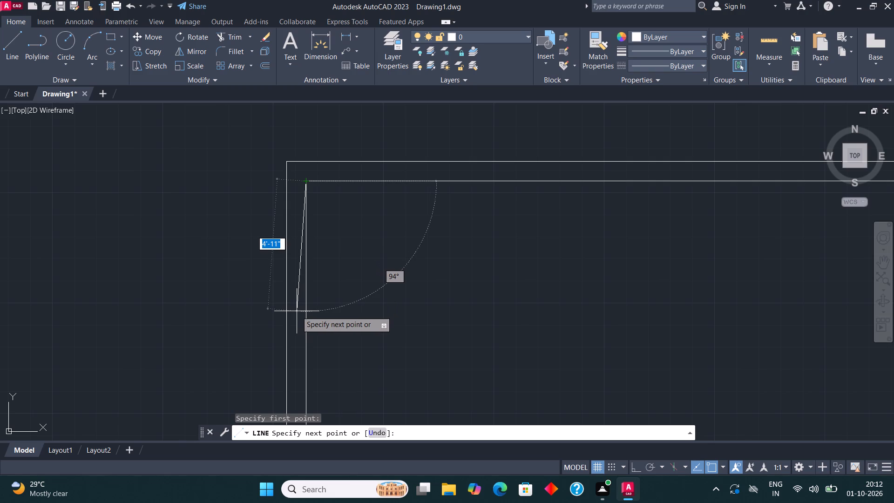
key("F8")
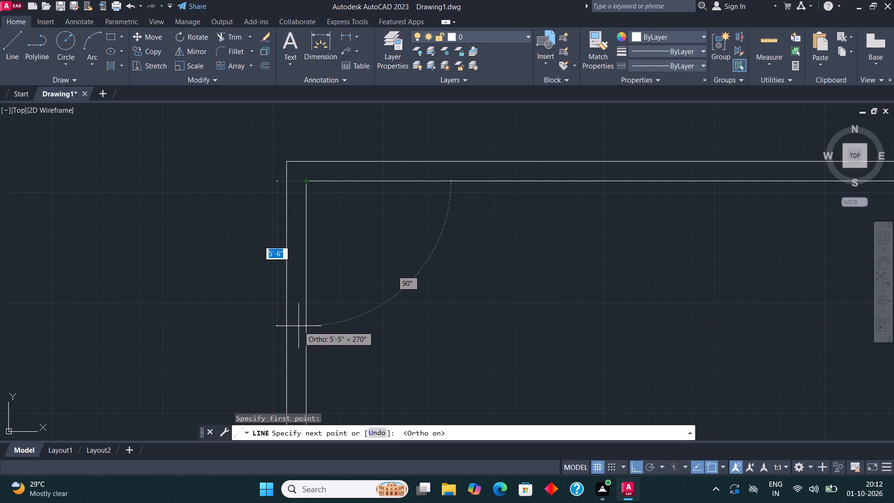
key("7")
key("apostrophe")
key("Return")
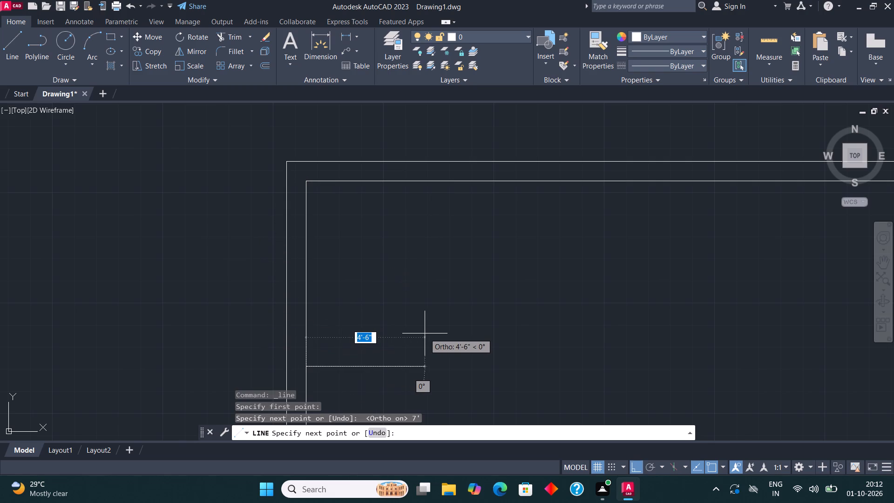
type("4'3\"")
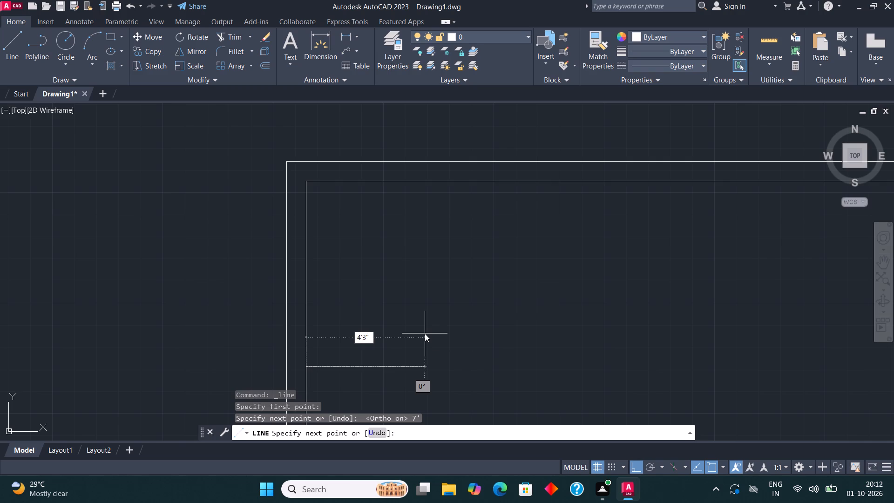
key("Return")
type("7'")
key("Return")
key("Escape")
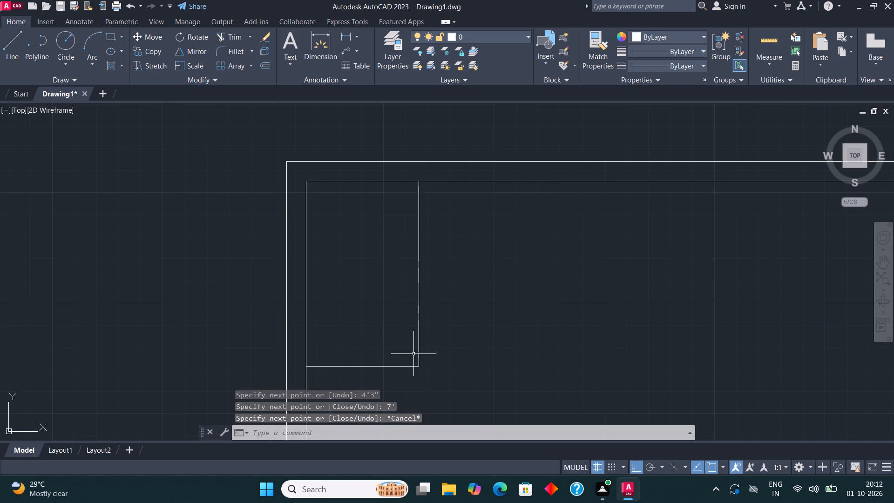
Offset the small room's right and lower lines 4.5" outward to give its partition walls thickness.
left_click(431, 382)
left_click(403, 342)
scroll(409, 262, "down", 3)
scroll(419, 283, "up", 4)
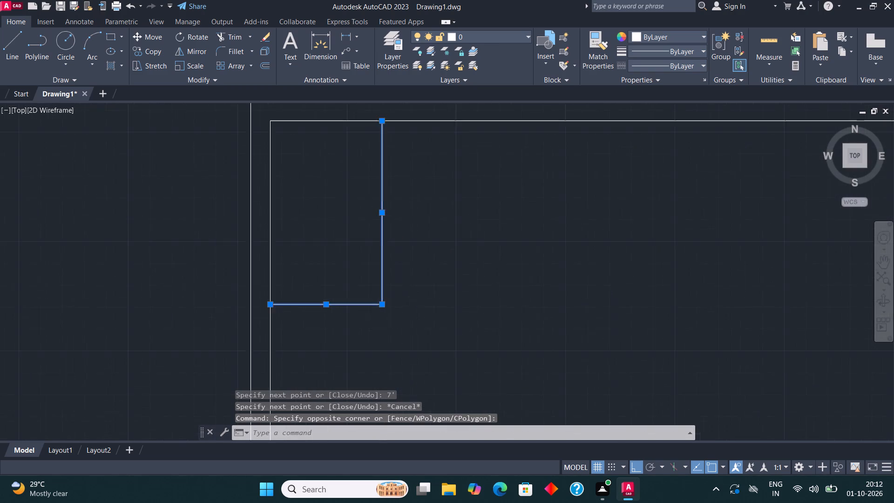
left_click(271, 67)
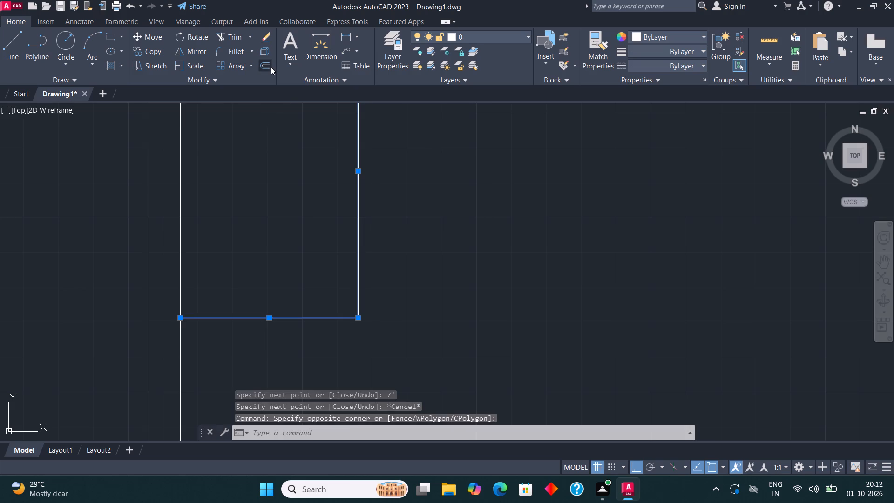
left_click(359, 225)
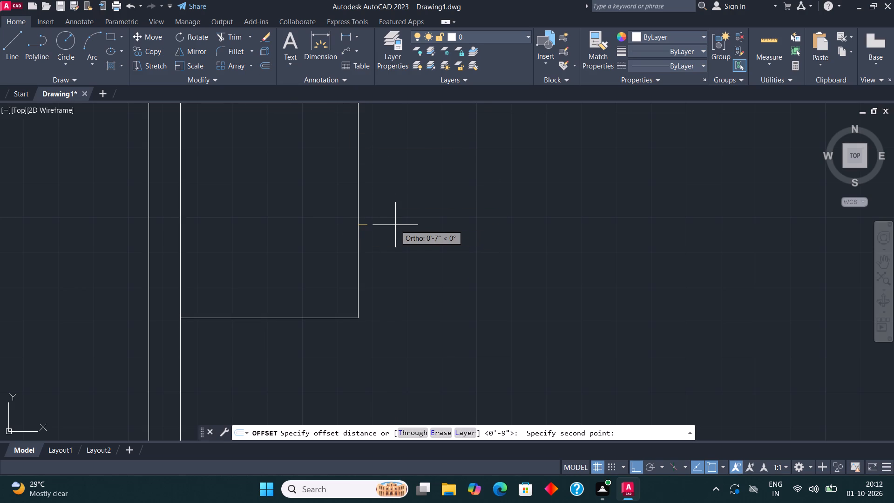
type("4.5\"")
key("Return")
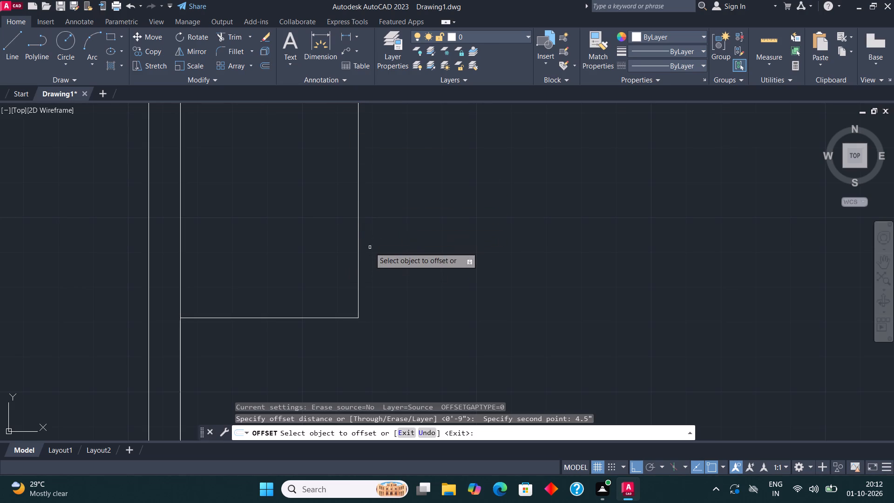
left_click(356, 248)
left_click(391, 245)
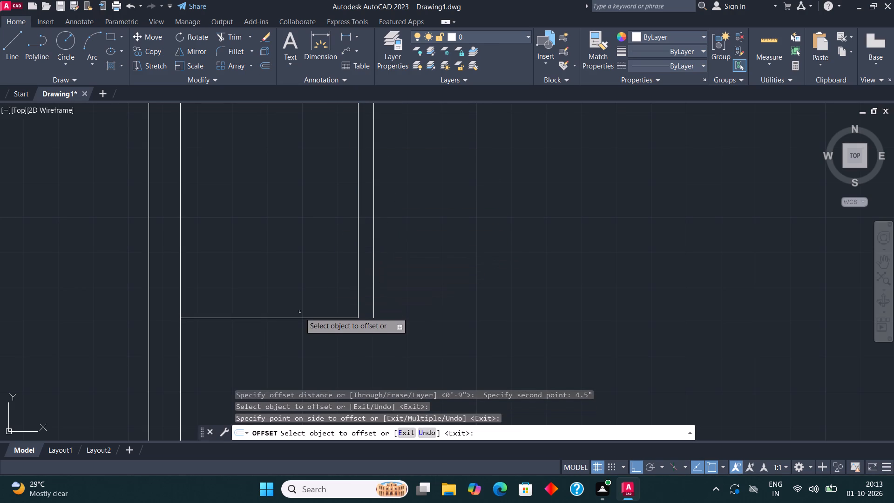
left_click(302, 317)
left_click(299, 349)
Fillet the two offset lines of the small room so they meet in a closed outer corner.
left_click(233, 52)
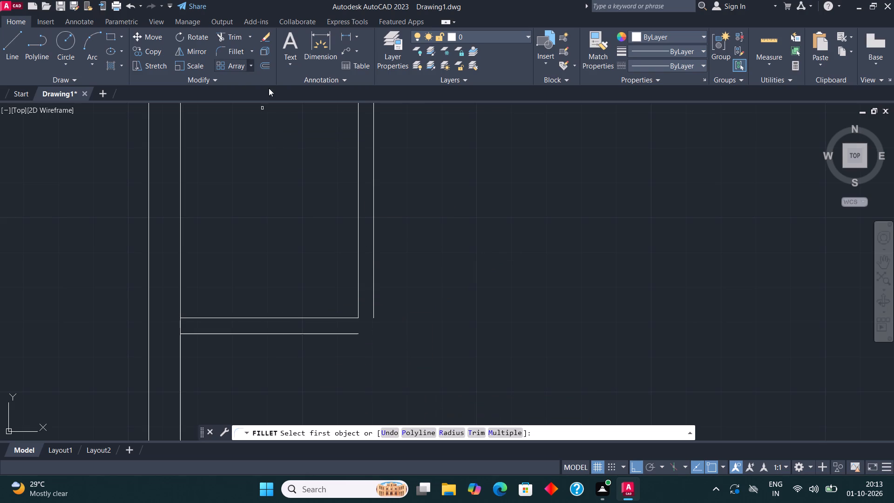
left_click(343, 334)
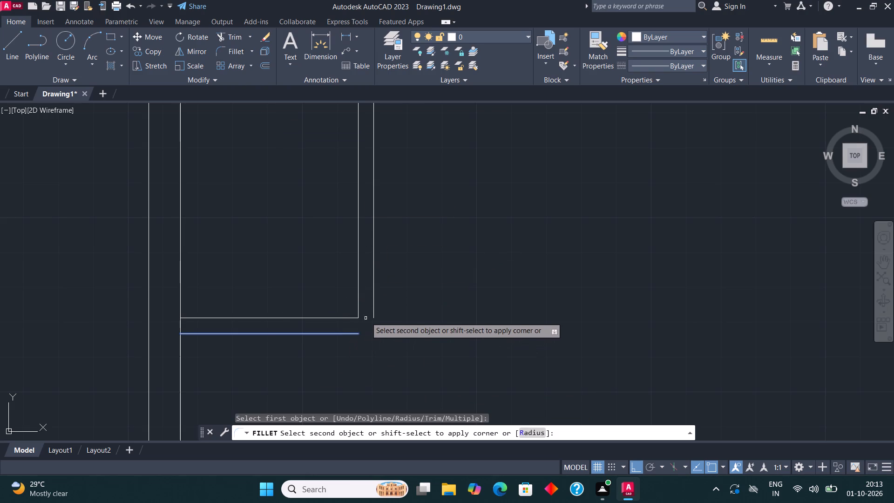
left_click(374, 307)
scroll(281, 385, "down", 3)
key("Escape")
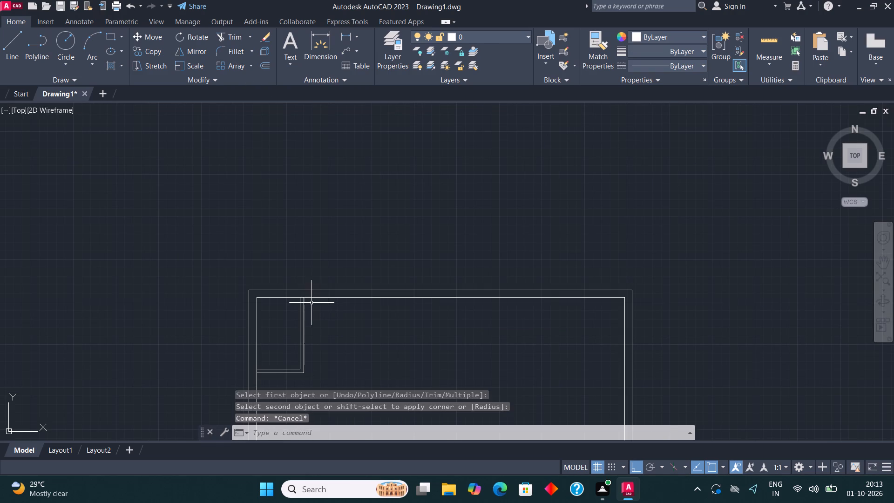
Draw a 13' wide by 11' high room from the small room's upper outer corner, closing its left side up to the small room's lower corner.
scroll(320, 269, "down", 1)
scroll(344, 298, "up", 2)
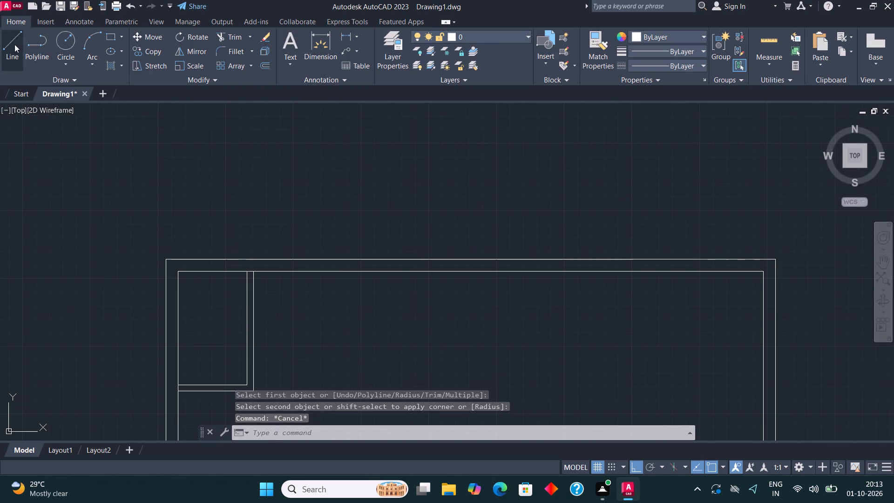
left_click(12, 40)
scroll(269, 310, "up", 2)
left_click(229, 216)
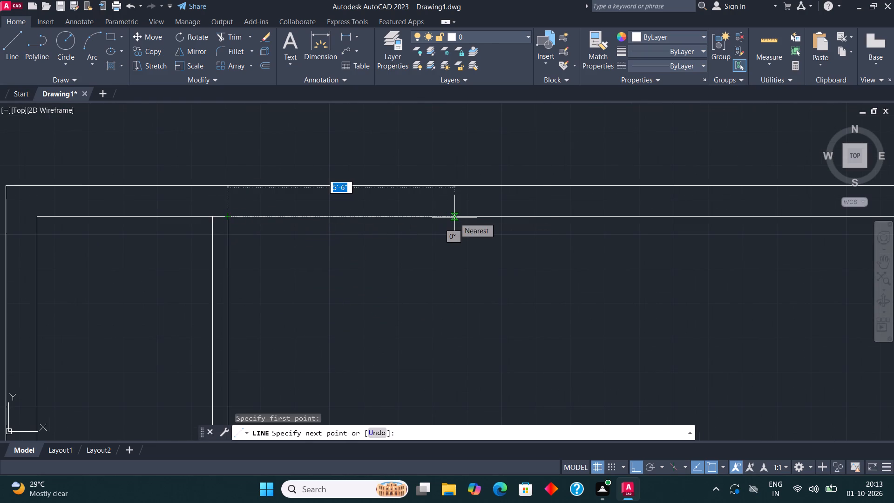
type("13'")
key("Return")
scroll(447, 222, "down", 2)
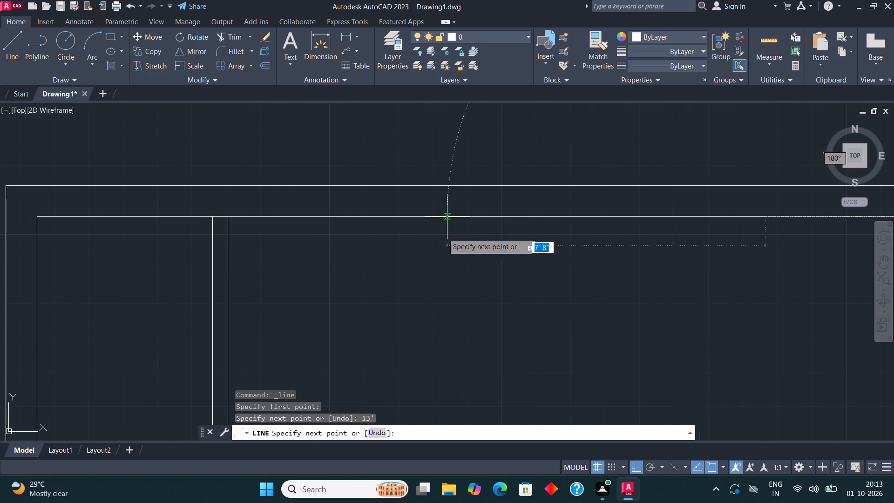
scroll(443, 233, "down", 1)
scroll(534, 262, "up", 2)
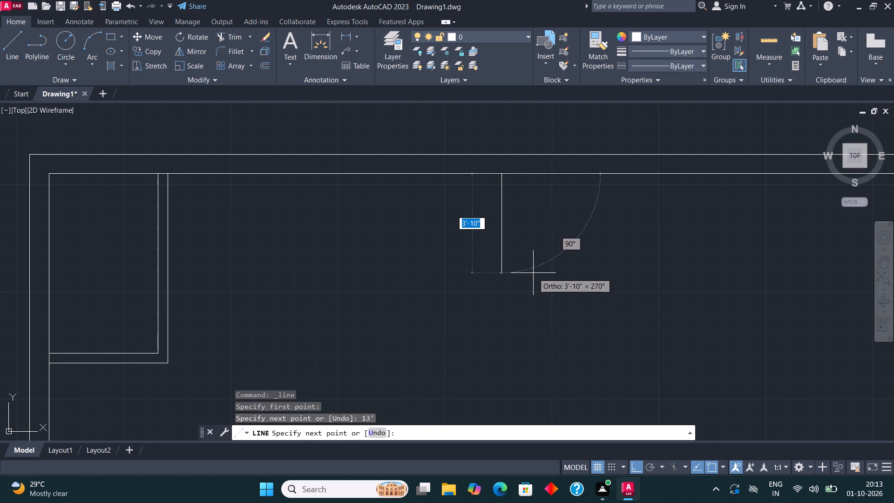
type("11'")
key("Return")
scroll(533, 272, "down", 3)
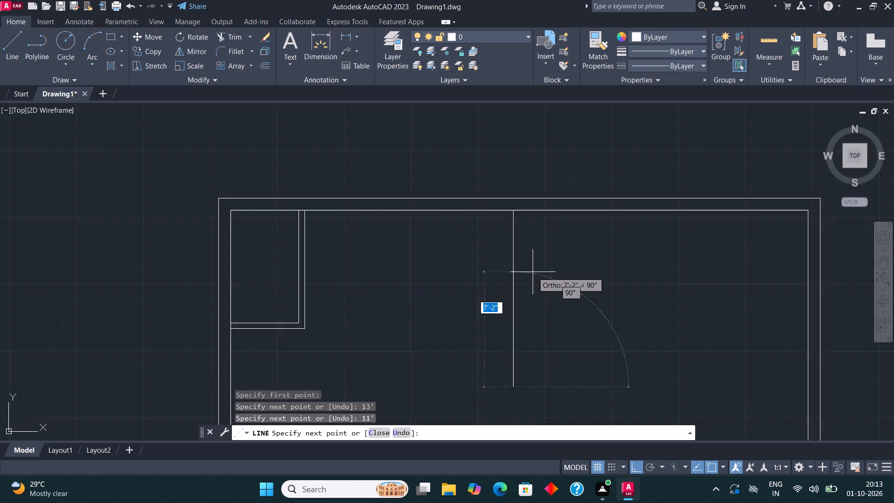
scroll(533, 272, "down", 2)
scroll(524, 286, "up", 4)
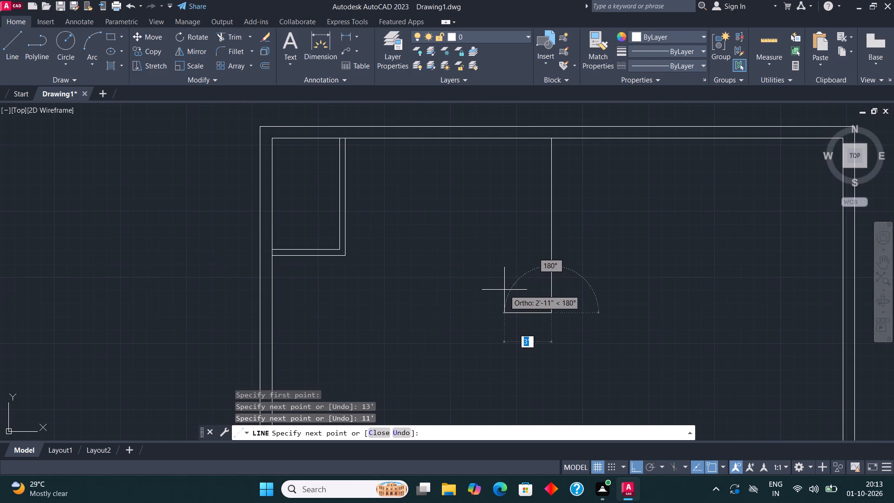
type("13'")
key("Return")
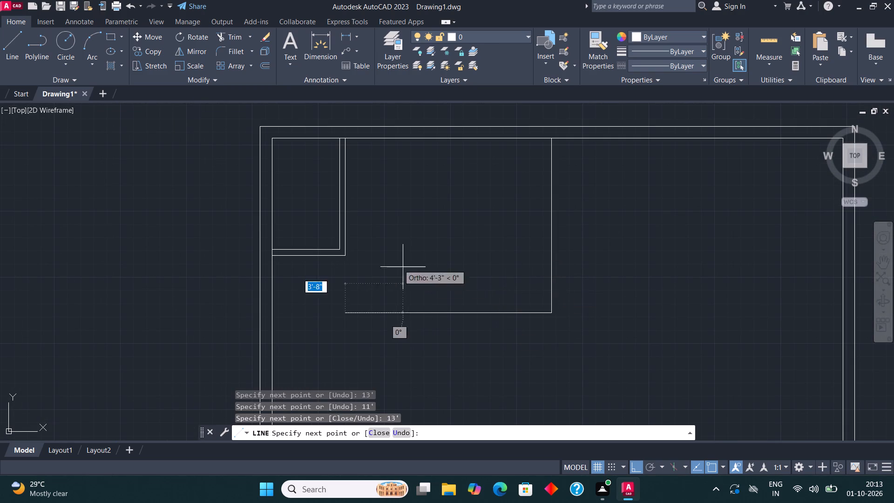
left_click(348, 254)
scroll(347, 253, "down", 4)
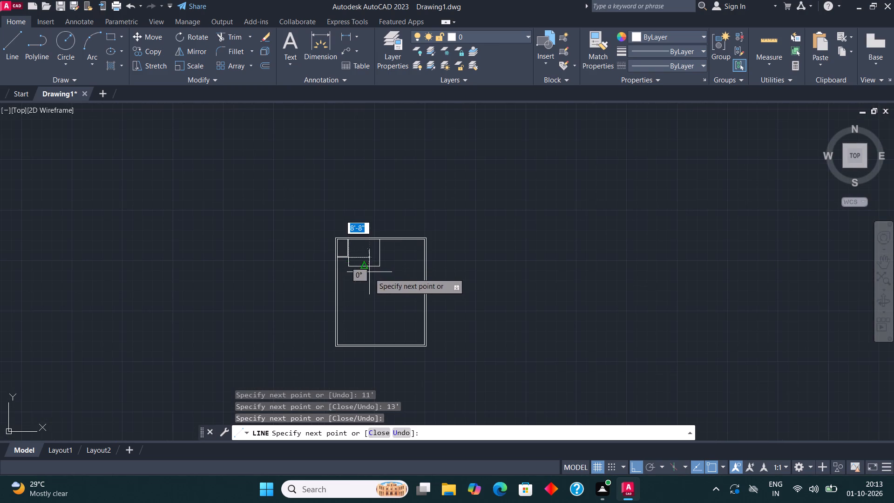
key("space")
Offset the 13' by 11' room's right line, lower line and short lower-left line 4.5" outward as wall thickness.
scroll(380, 282, "up", 3)
left_click(395, 268)
left_click(335, 225)
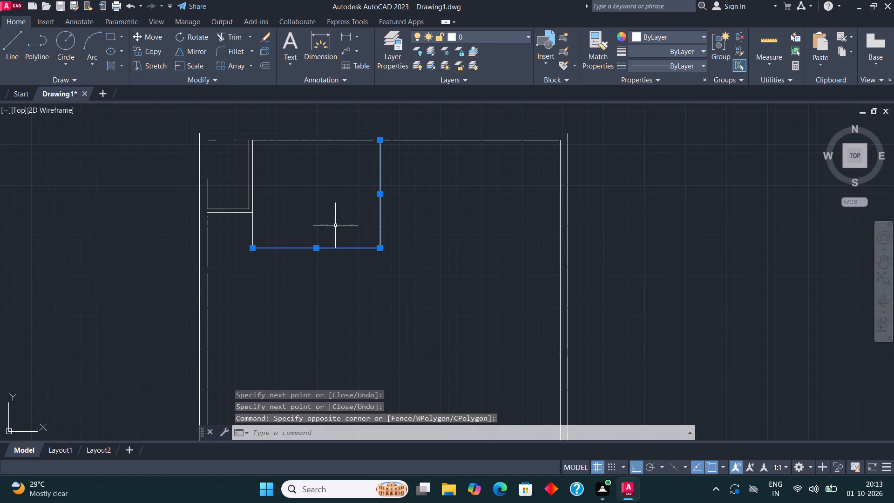
left_click(266, 64)
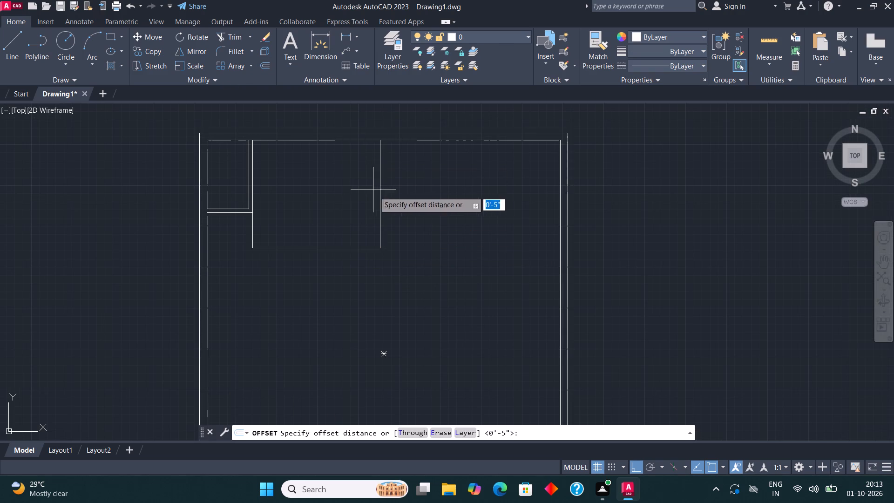
left_click(380, 197)
type("4.5\"")
key("Return")
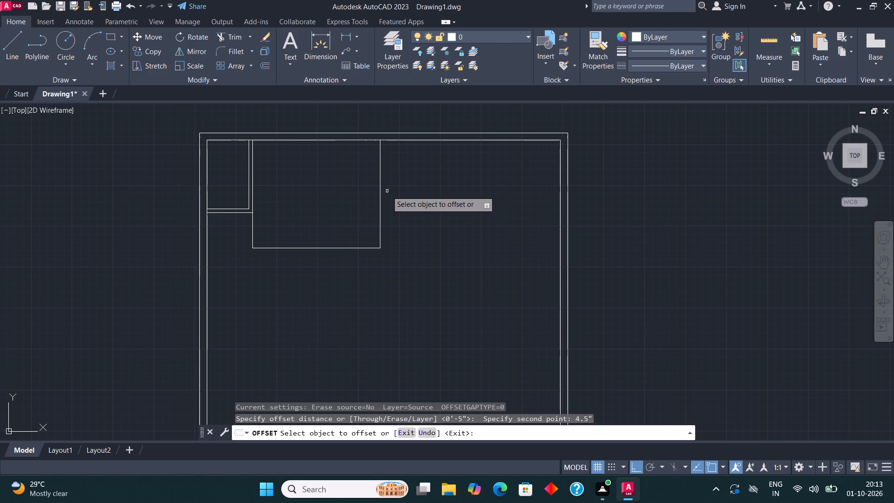
left_click(379, 190)
left_click(422, 188)
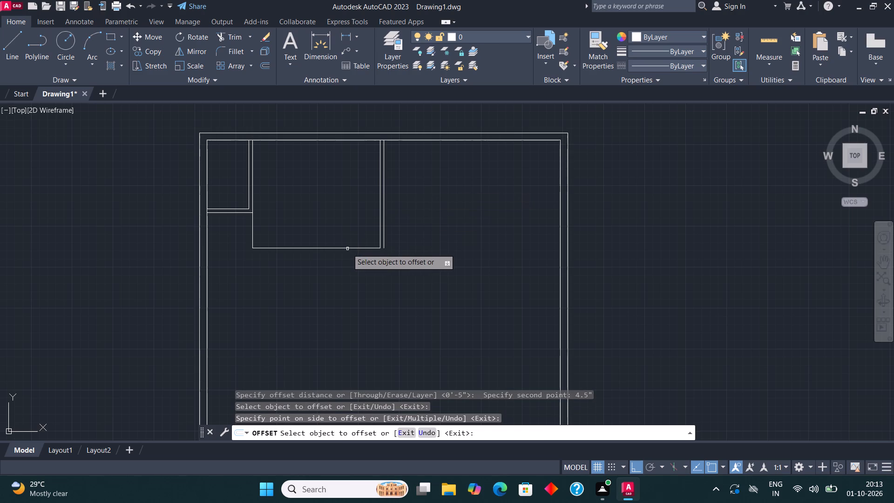
left_click(346, 248)
left_click(345, 269)
left_click(254, 230)
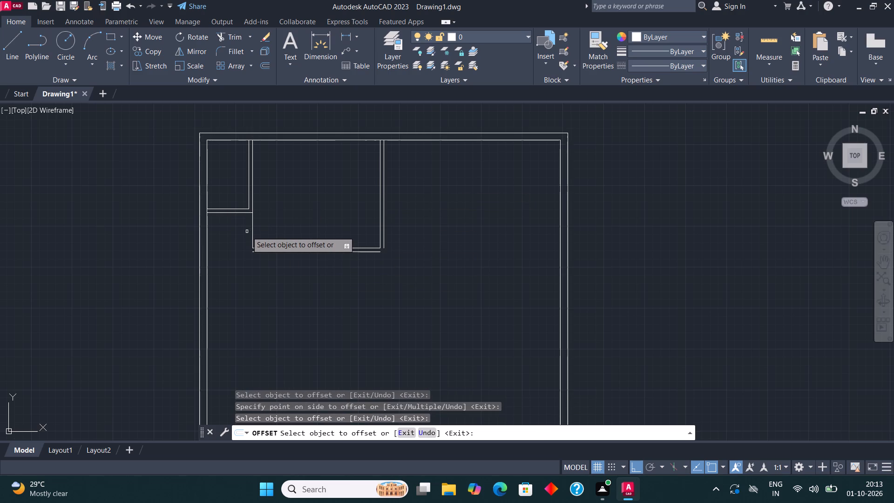
left_click(251, 231)
left_click(244, 226)
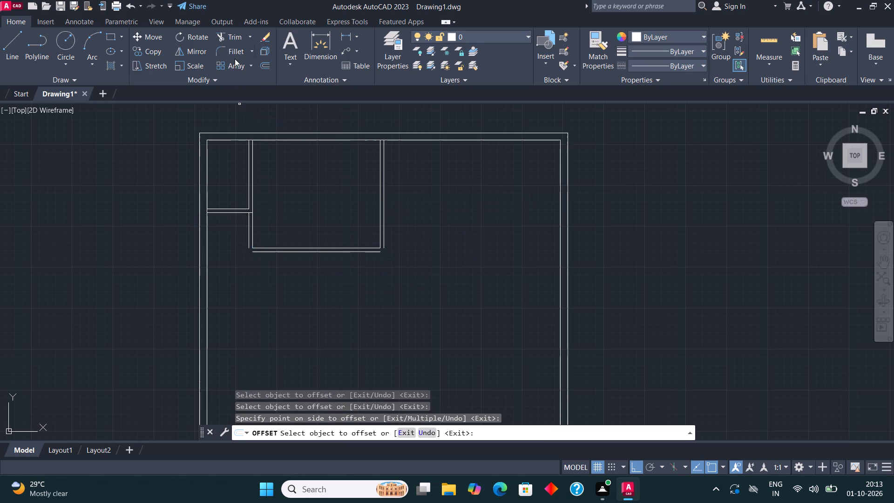
Fillet the offset lines at the lower-left and lower-right outer corners of the 13' by 11' room.
left_click(231, 51)
left_click(247, 232)
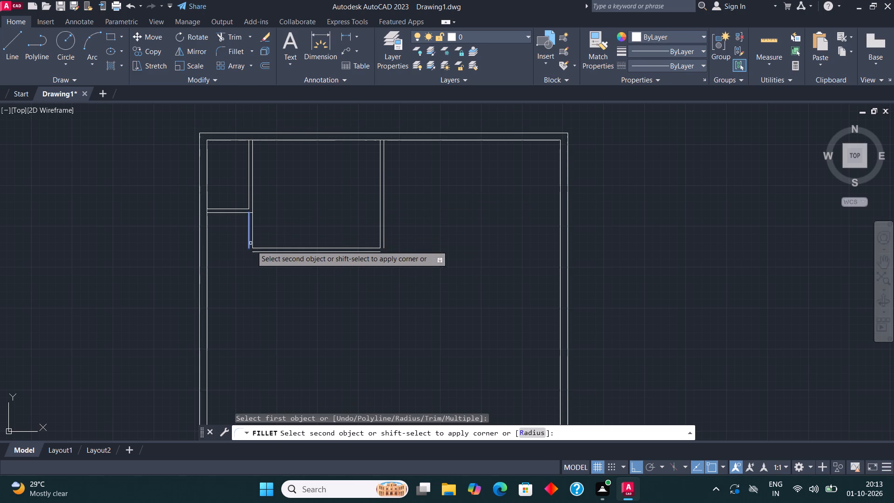
left_click(255, 253)
left_click(241, 57)
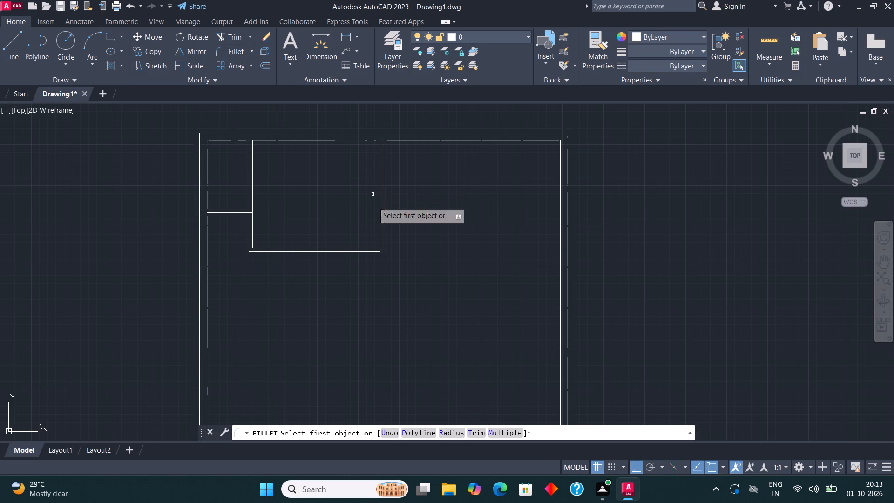
left_click(368, 253)
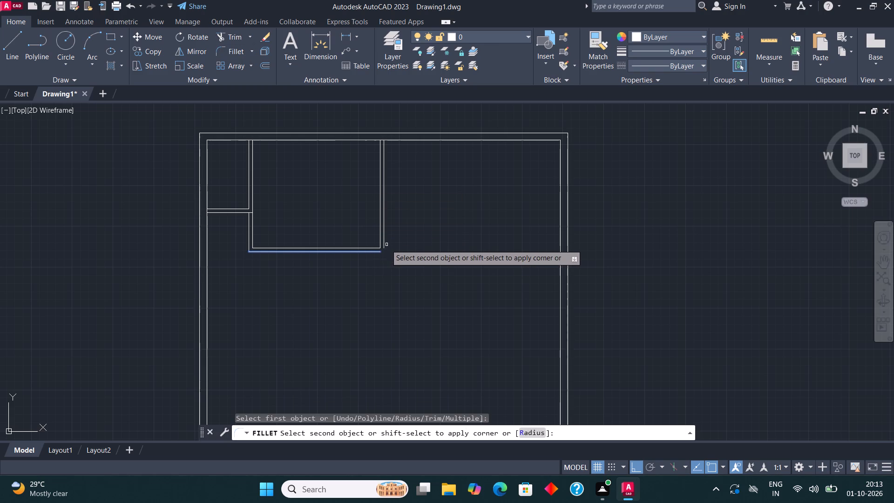
left_click(382, 238)
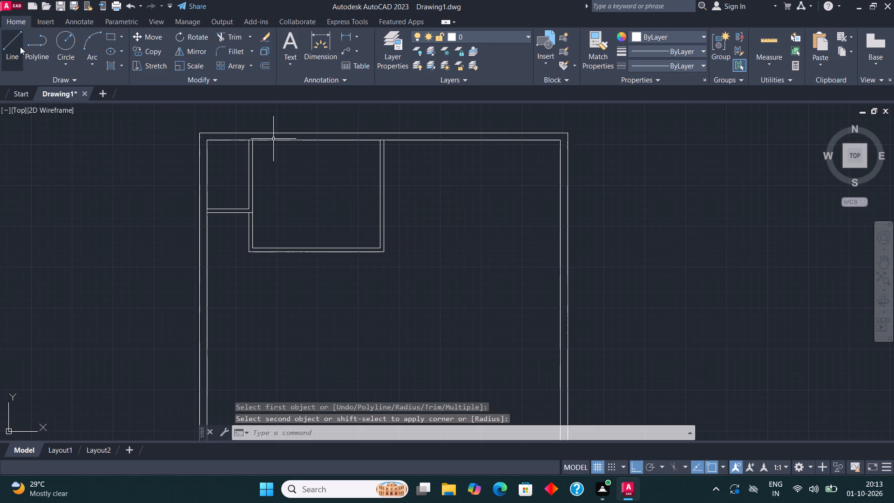
Draw a second room 13' wide by 11' high from the first 13' by 11' room's upper-right outer corner, with a 13' lower line.
left_click(18, 45)
scroll(151, 175, "down", 3)
scroll(228, 184, "up", 3)
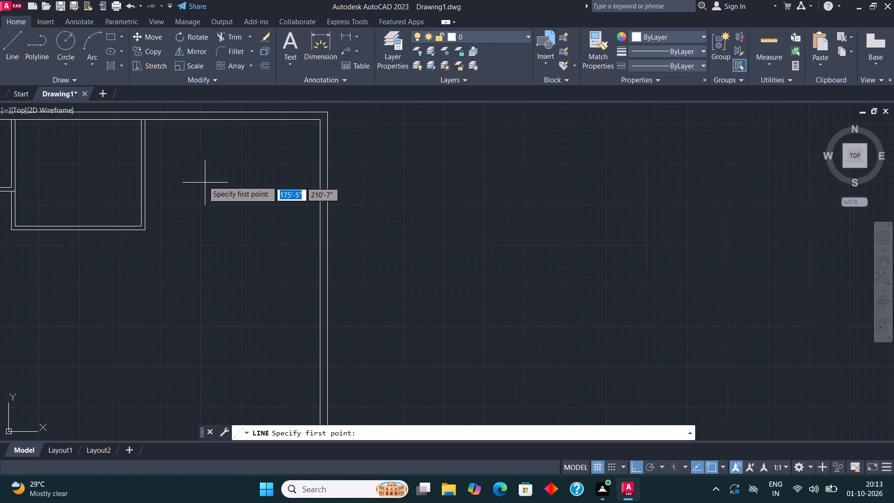
middle_click_drag(223, 203, 257, 232)
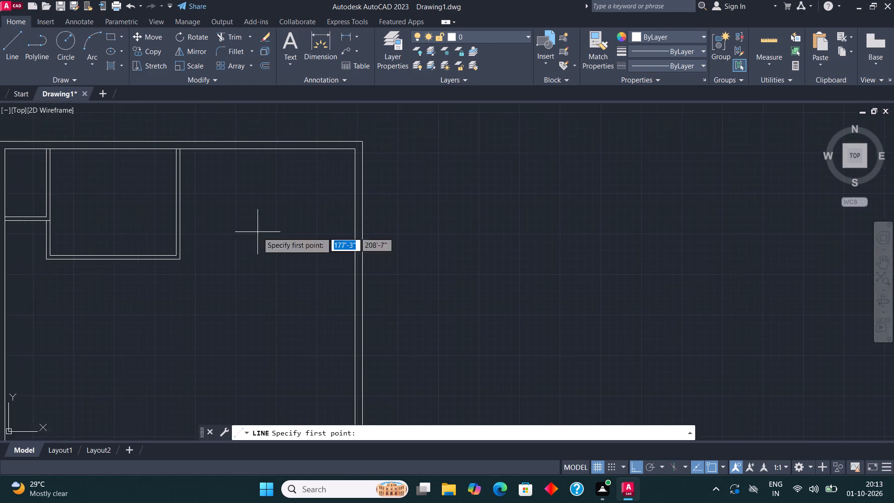
left_click(181, 149)
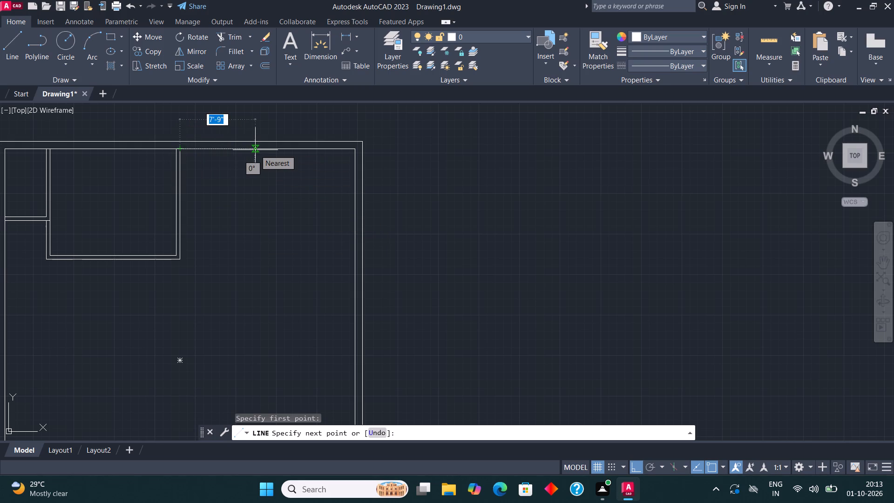
type("13'")
key("Return")
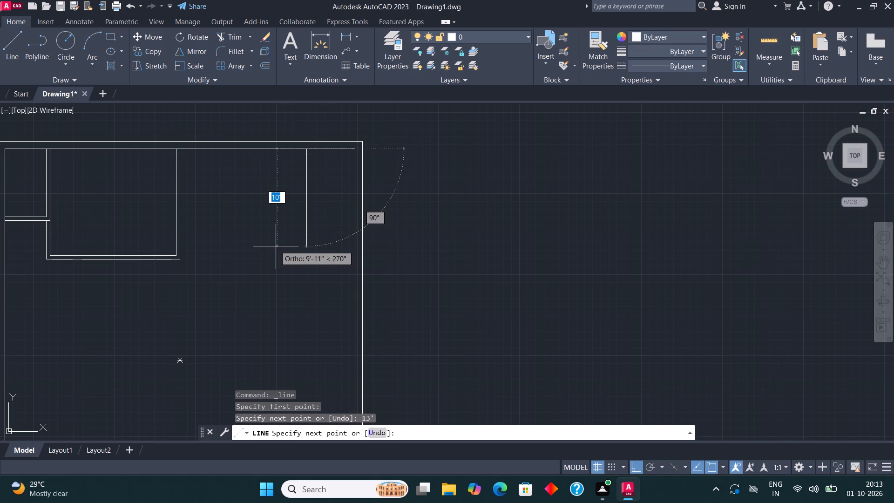
type("11'")
key("Return")
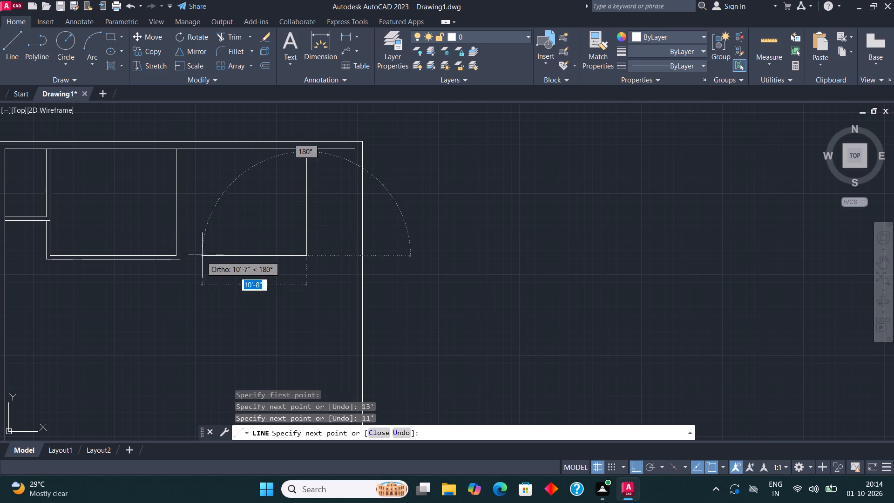
scroll(178, 251, "up", 1)
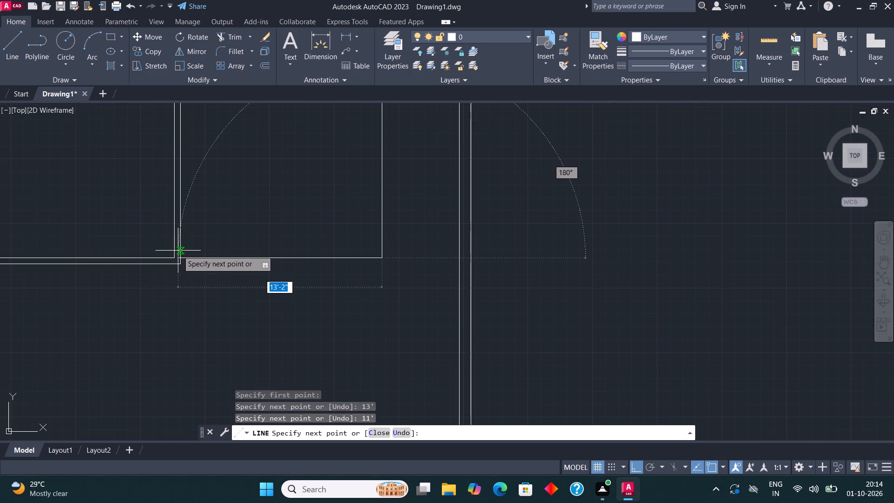
type("13'")
key("Return")
key("space")
scroll(181, 255, "down", 2)
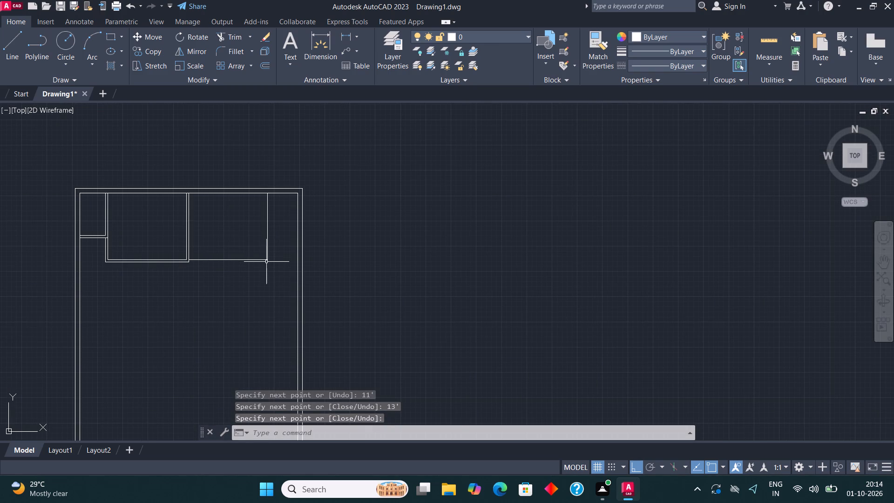
Offset the second 13' by 11' room's lower line and right line 4.5" outward as wall thickness.
left_click(269, 266)
left_click(260, 255)
left_click(262, 64)
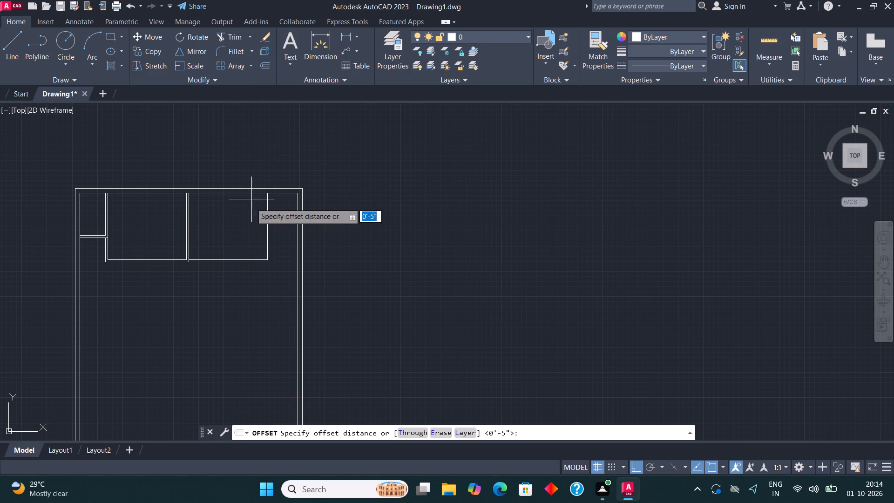
left_click(229, 258)
type("4.5\"")
key("Return")
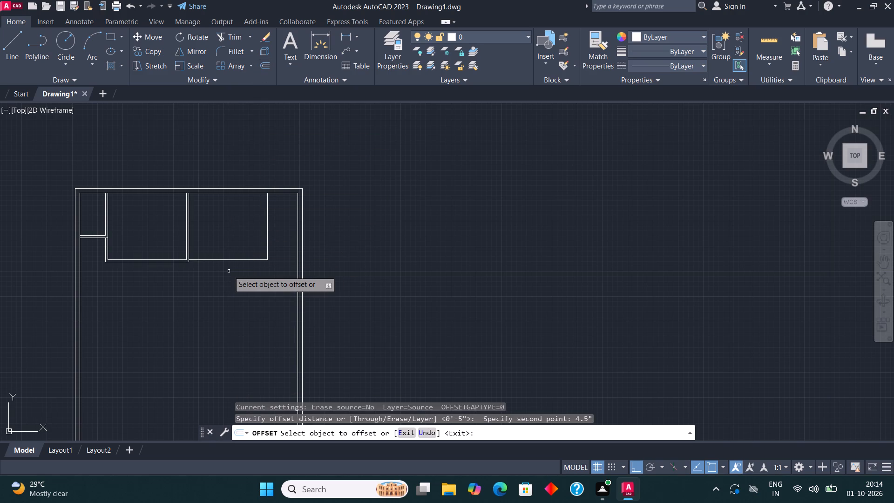
scroll(235, 258, "up", 1)
left_click(234, 258)
left_click(237, 272)
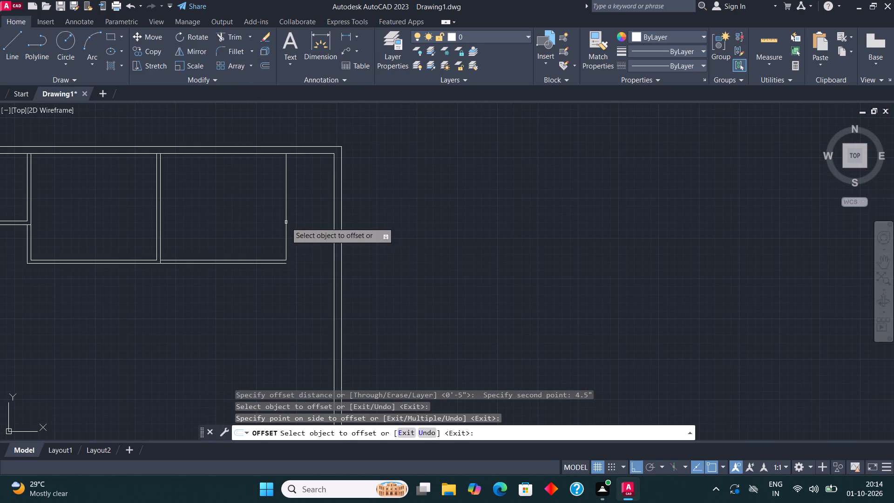
left_click(286, 222)
left_click(303, 221)
key("space")
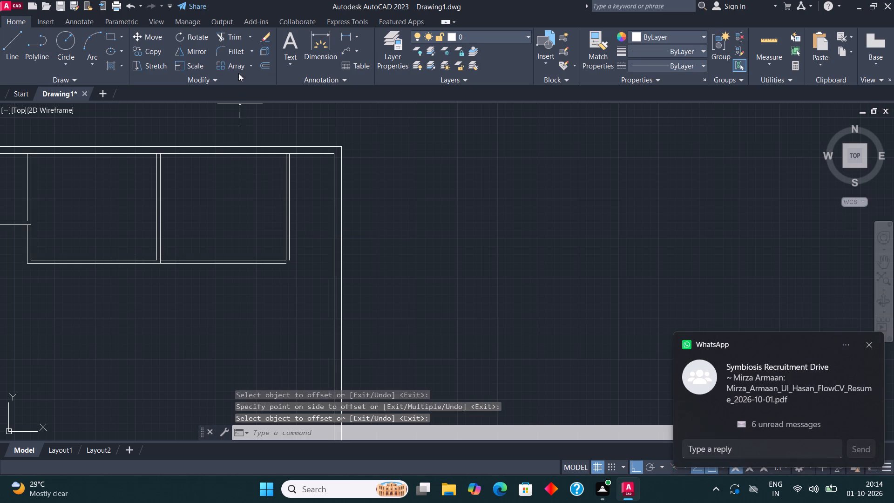
Fillet the two offset lines at the second 13' by 11' room's lower-right outer corner.
left_click(238, 51)
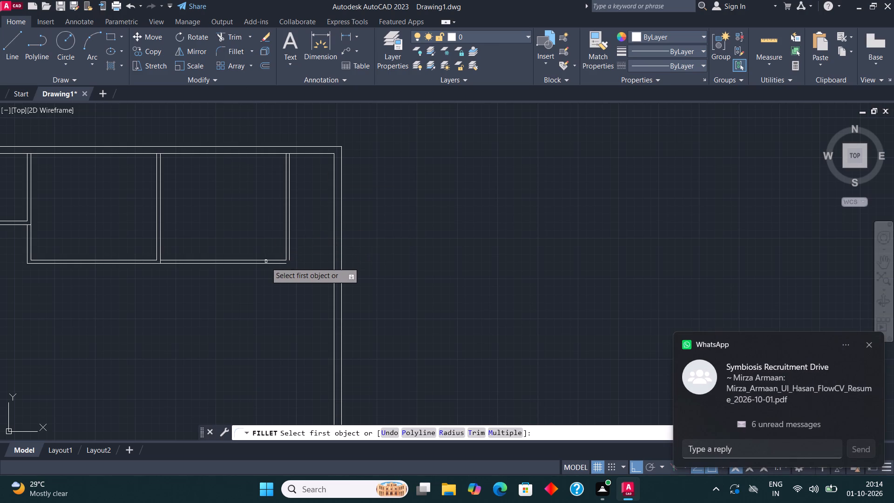
left_click(266, 263)
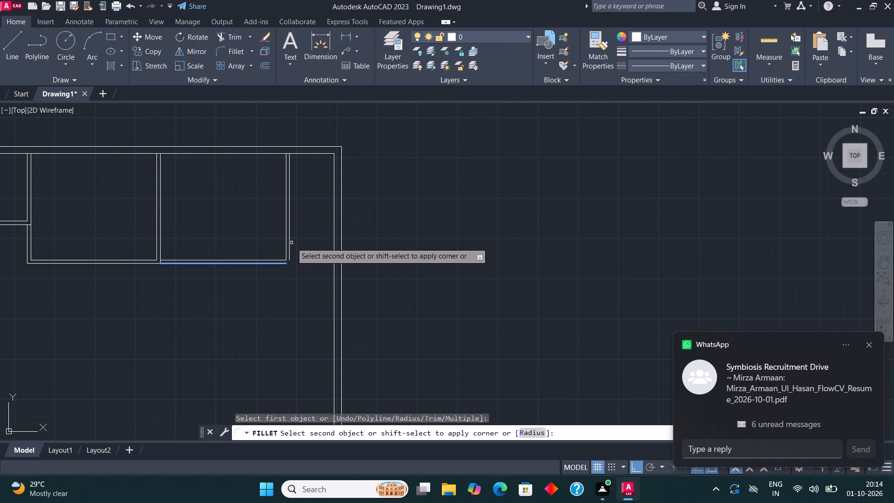
left_click(290, 237)
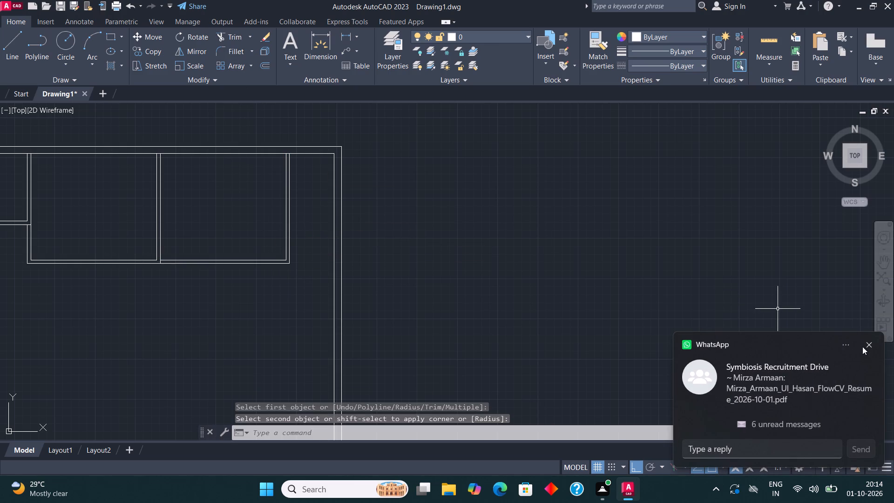
left_click(862, 347)
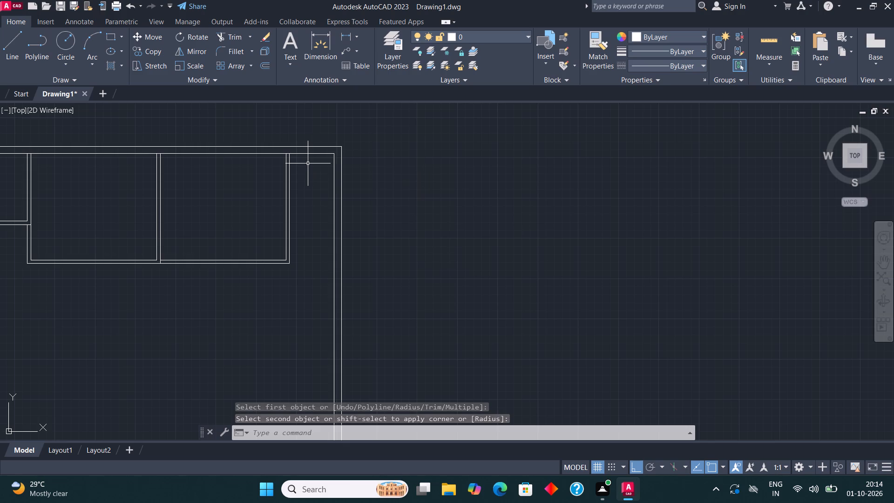
Draw a 4' line and a further 3" segment along the top wall's inner face from the second room's upper-right outer corner.
scroll(307, 163, "up", 1)
left_click(11, 37)
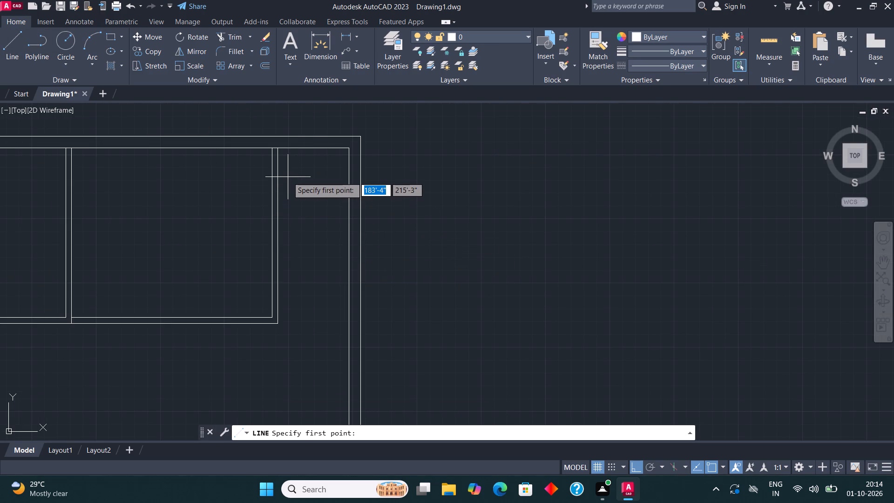
scroll(288, 177, "up", 1)
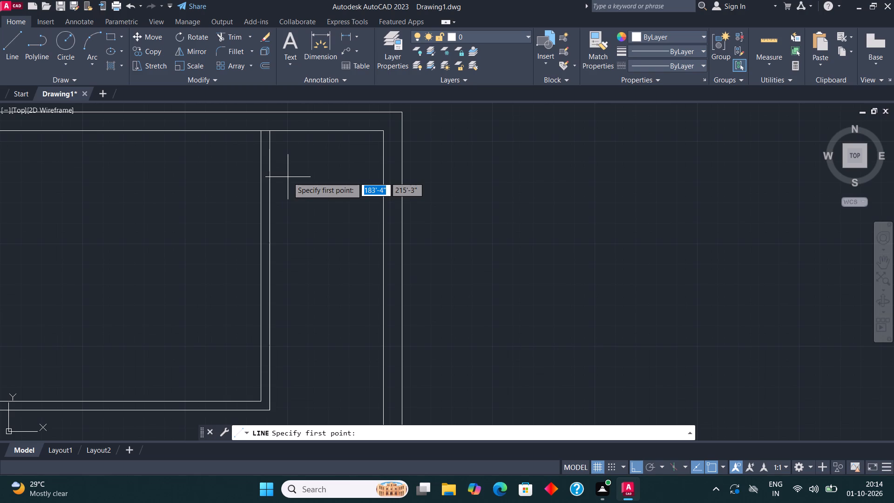
left_click(271, 130)
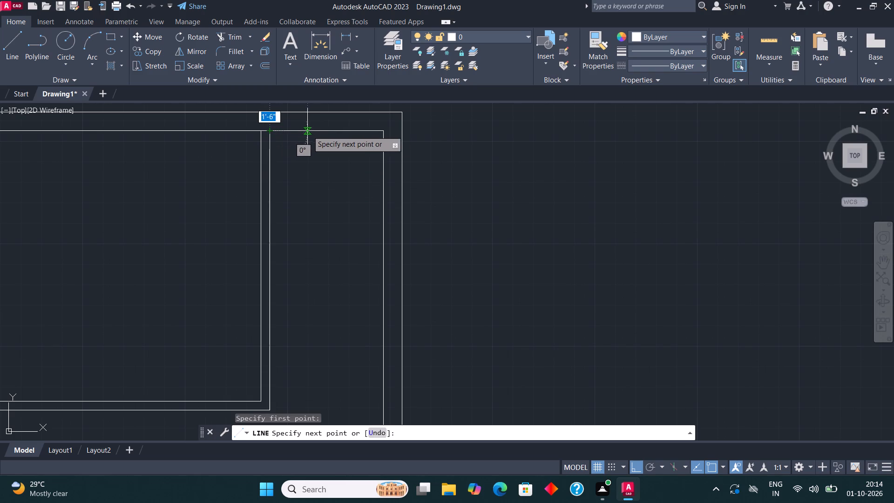
type("4'")
key("Return")
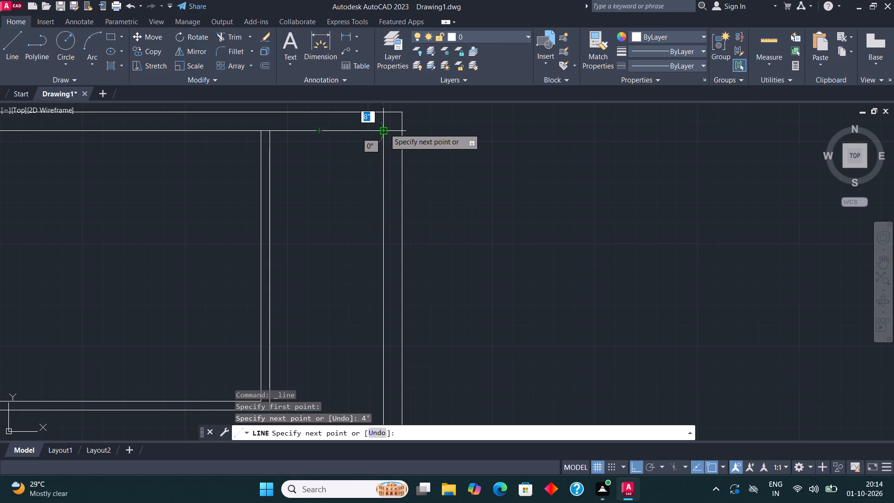
type("3\"")
key("Return")
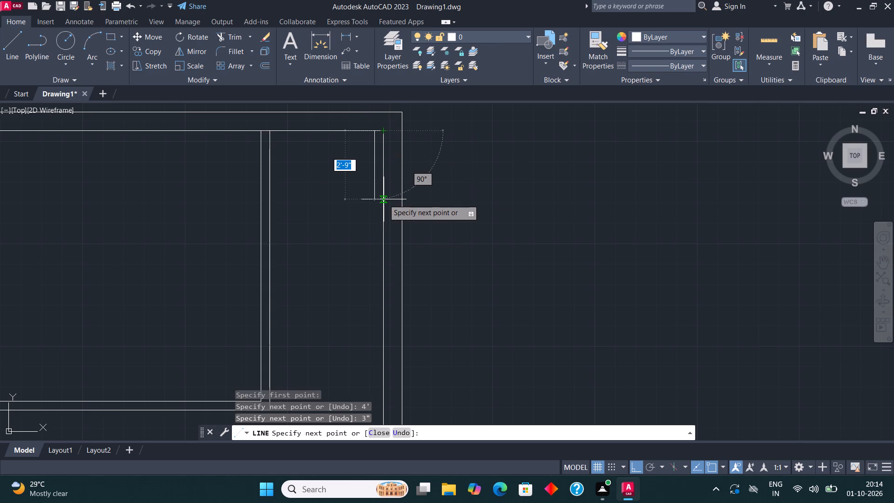
key("Escape")
Draw a line 7'6" down from the second room's upper-right outer corner and across to the right wall's inner face.
left_click(7, 44)
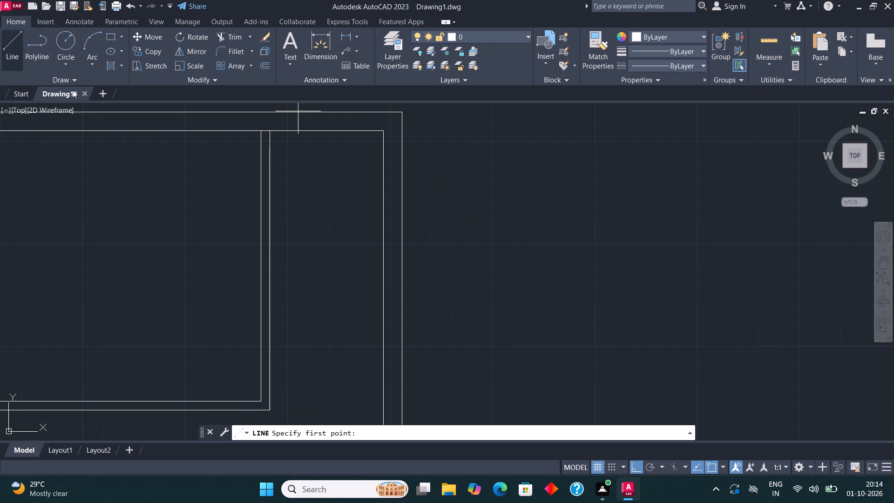
left_click(272, 133)
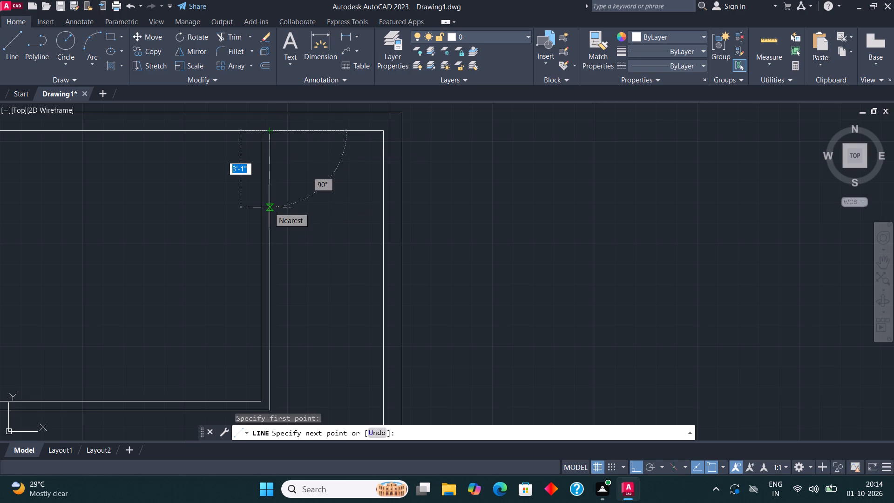
type("7'6\"")
key("Return")
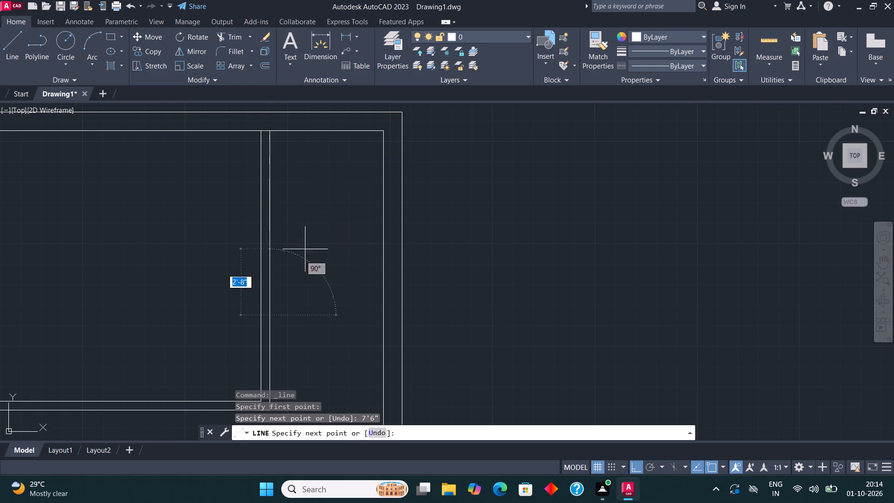
left_click(383, 315)
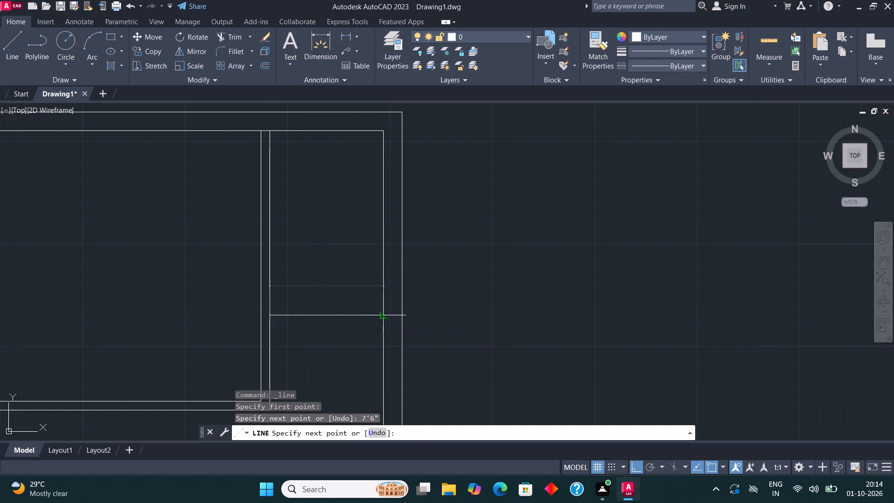
scroll(475, 195, "down", 3)
key("space")
scroll(433, 203, "up", 2)
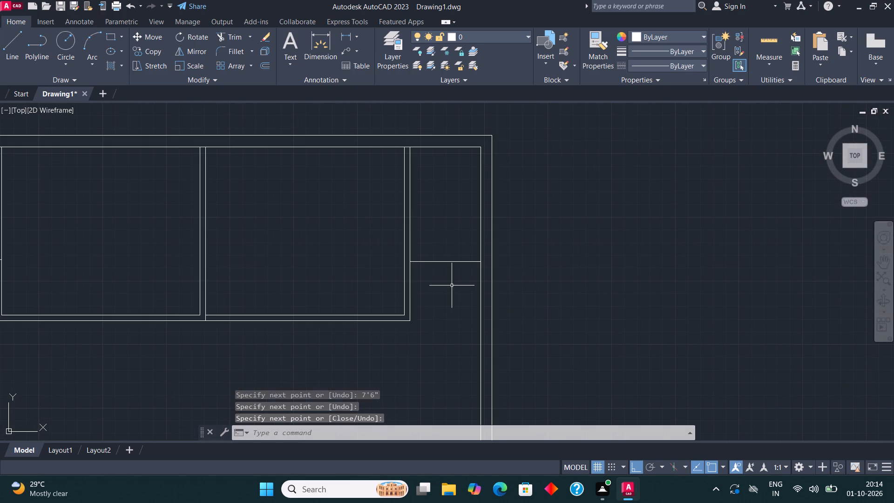
Offset the small right-hand room's lower line 4.5" downward as wall thickness.
left_click(451, 285)
left_click(451, 243)
left_click(267, 66)
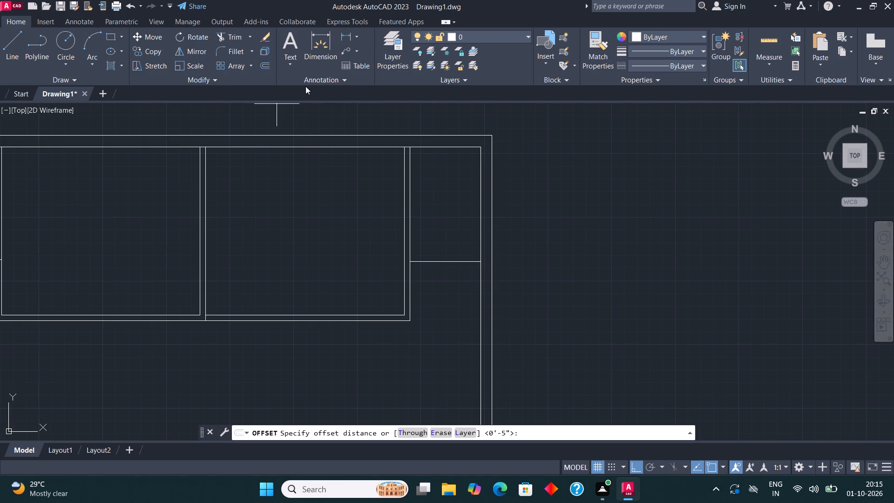
left_click(435, 263)
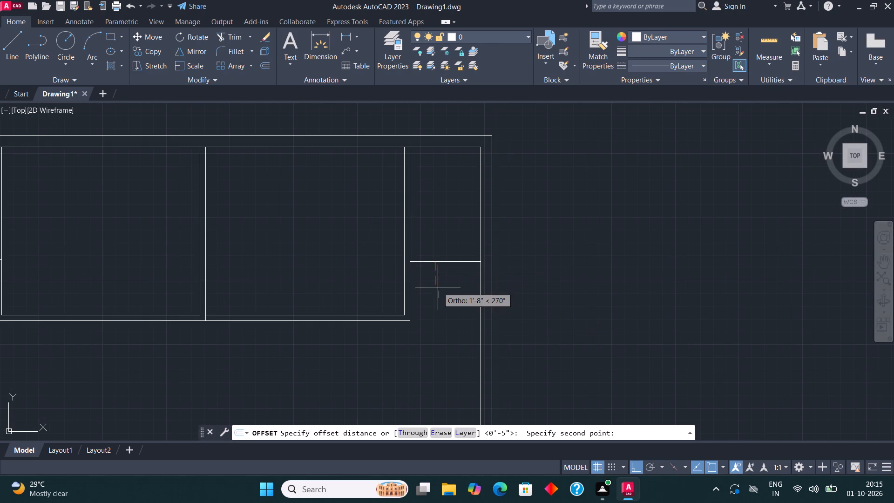
type("4.5\"")
key("Return")
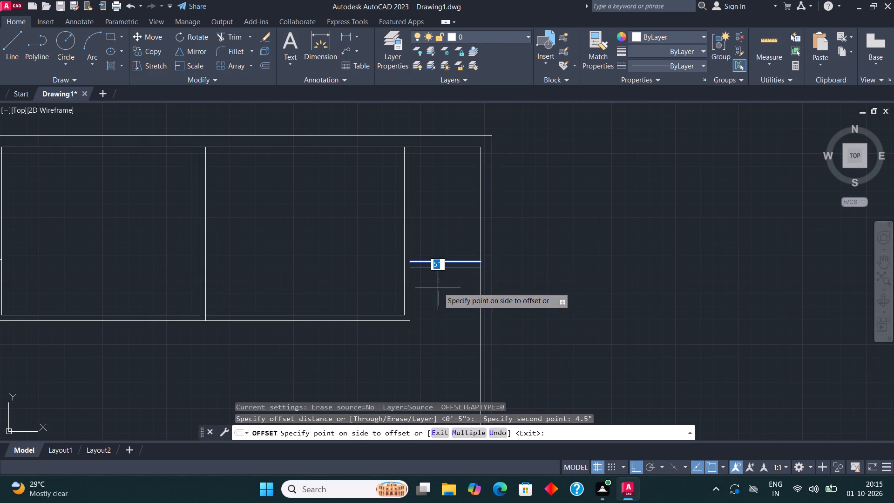
left_click(438, 287)
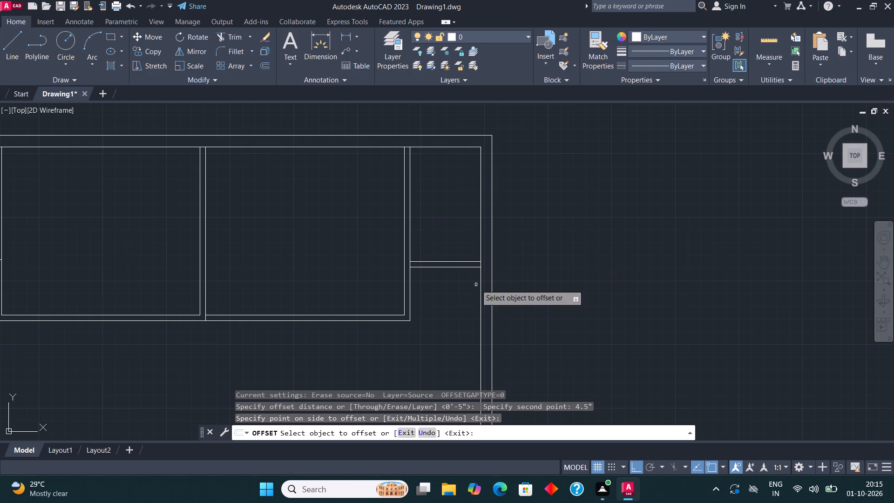
key("Escape")
Draw a horizontal line from the second 13' by 11' room's lower-right outer corner to the right wall's inner face.
scroll(519, 268, "down", 5)
scroll(495, 266, "up", 3)
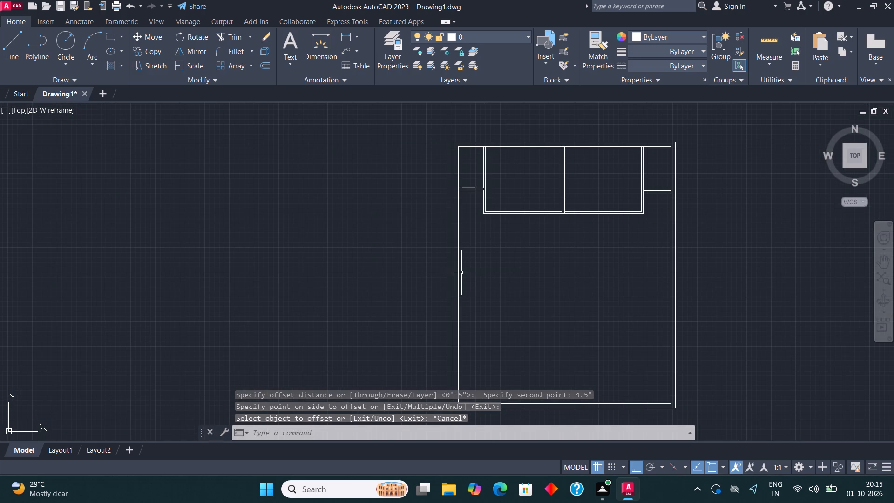
scroll(437, 292, "down", 1)
scroll(638, 233, "up", 2)
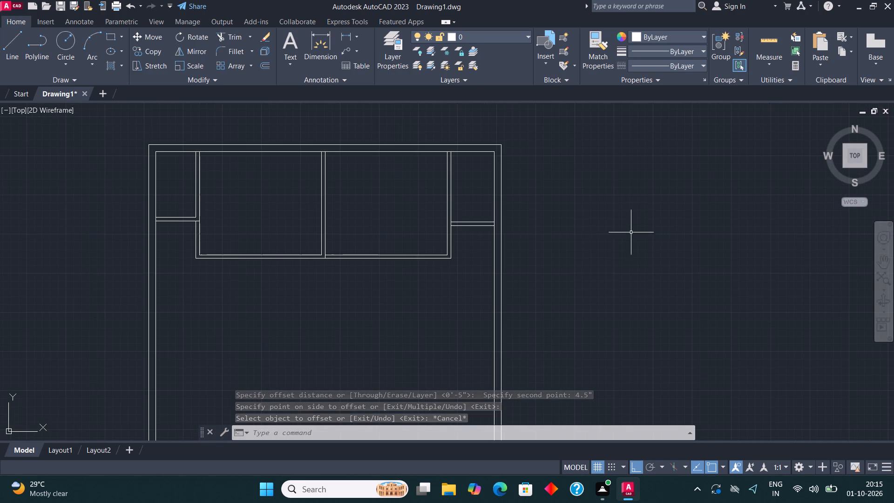
scroll(479, 232, "up", 3)
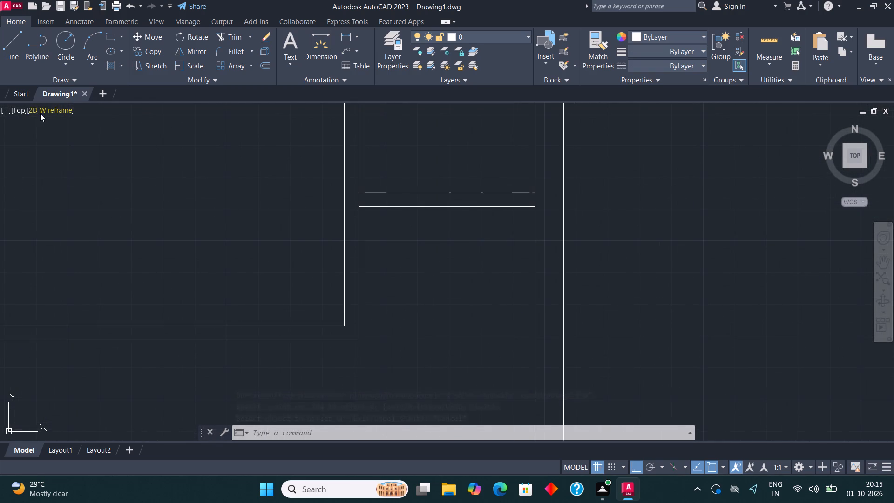
left_click(10, 44)
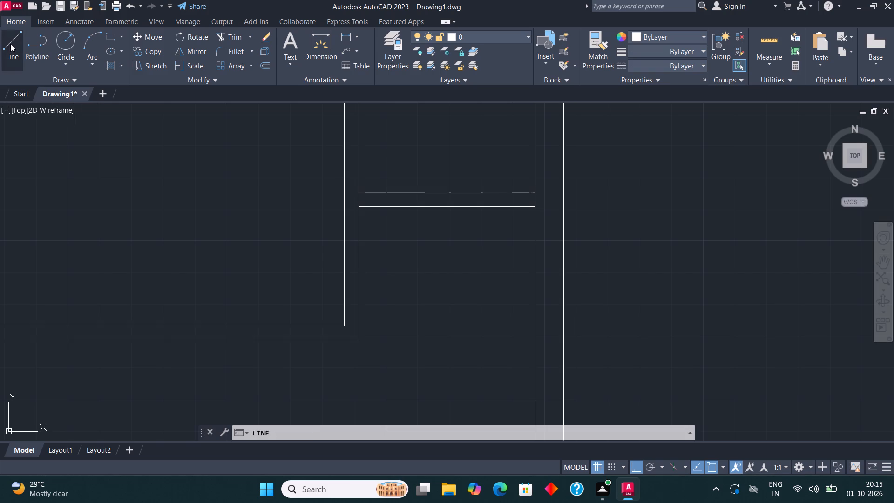
left_click(360, 339)
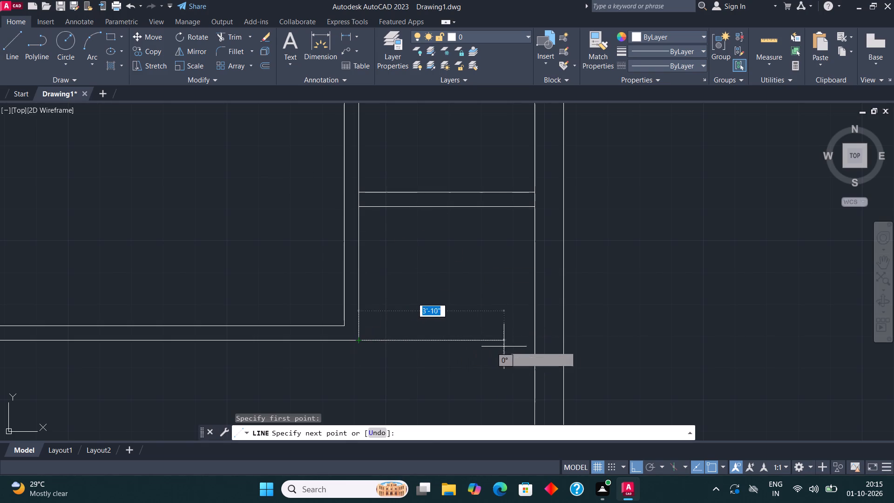
left_click(534, 340)
scroll(457, 251, "down", 2)
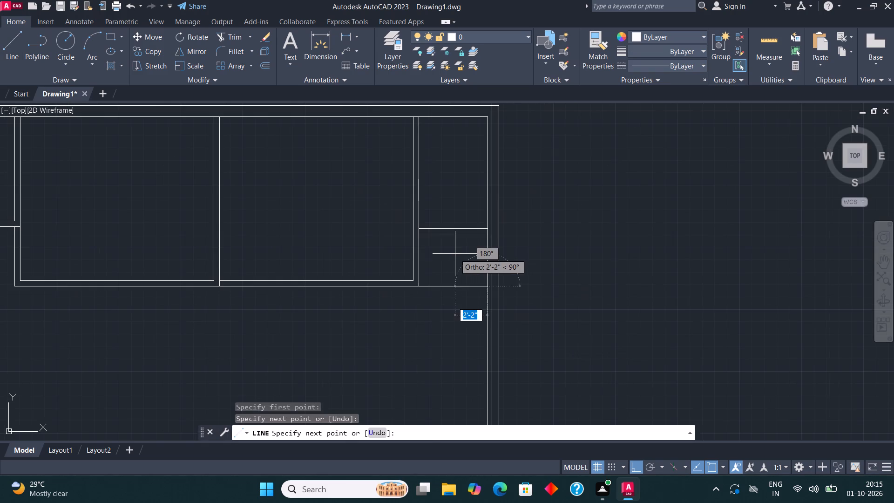
key("space")
Offset the new horizontal line beside the second room 3" upward as wall thickness.
scroll(451, 251, "up", 1)
middle_click_drag(437, 268, 413, 261)
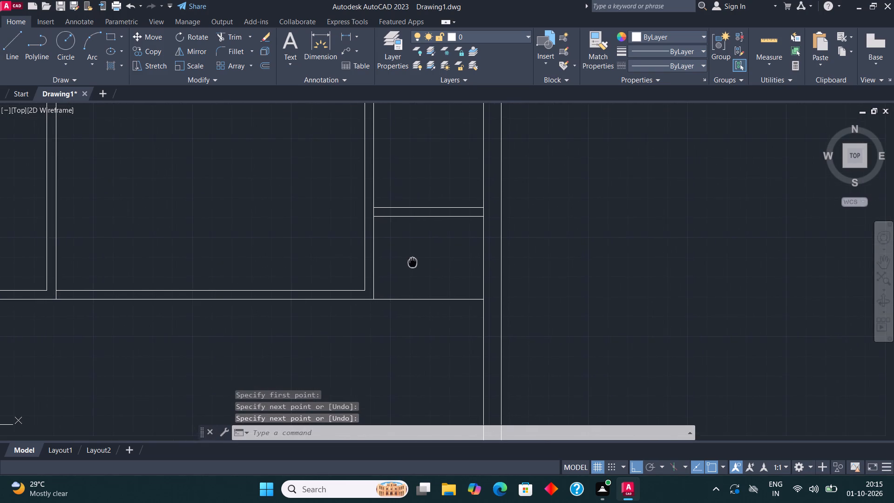
middle_click_drag(413, 261, 412, 263)
left_click(401, 299)
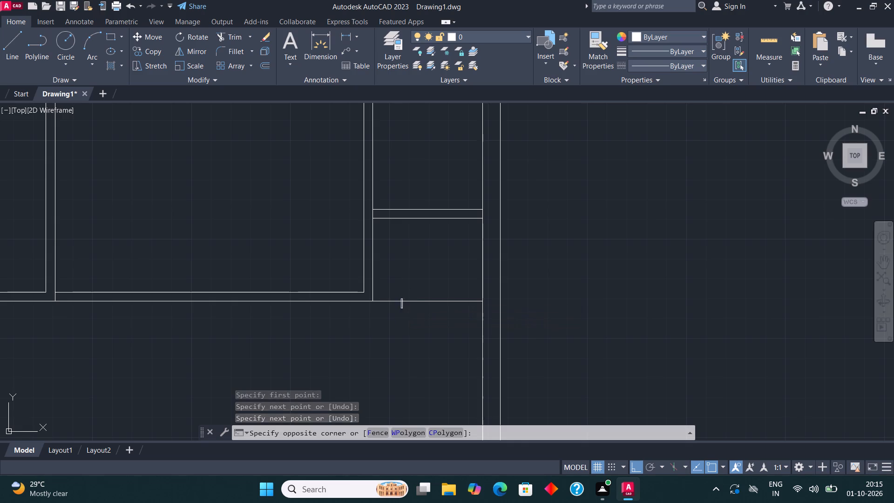
left_click(402, 308)
left_click(405, 302)
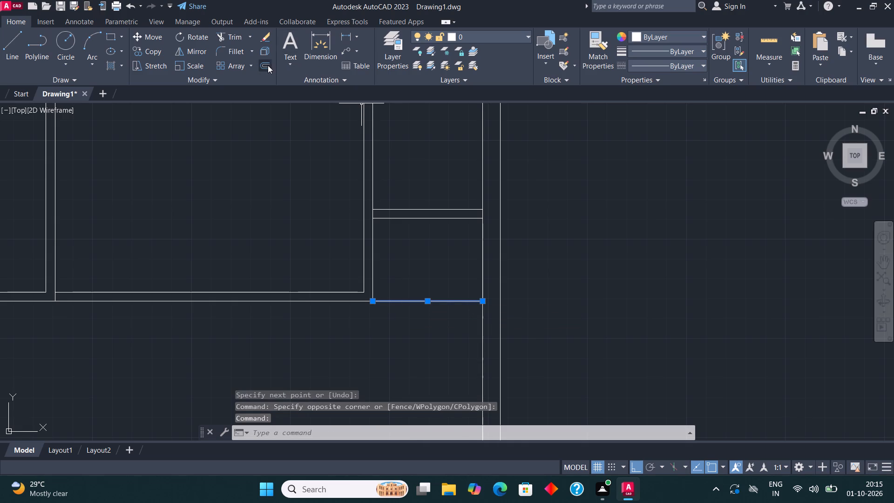
left_click(267, 65)
left_click(416, 303)
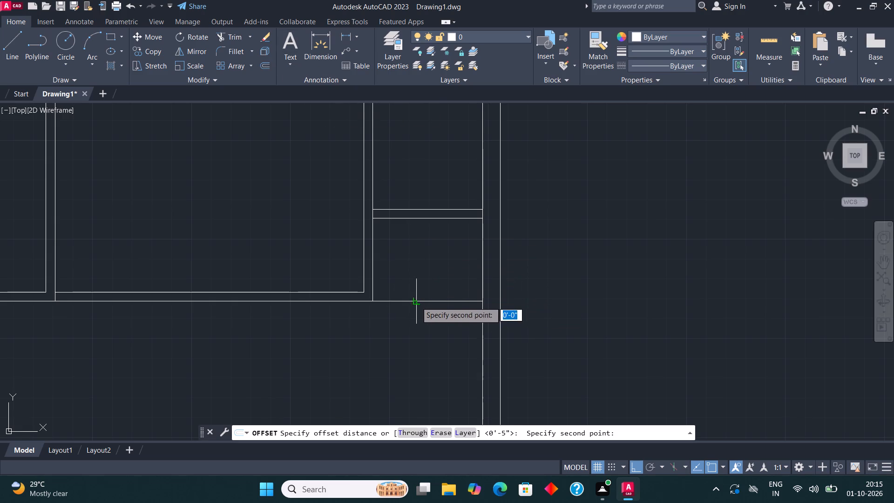
type("3\"")
key("Return")
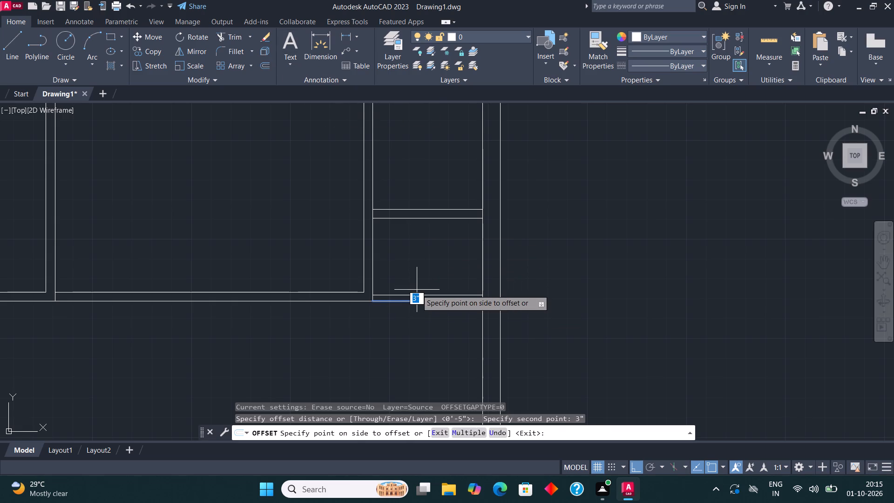
left_click_drag(420, 290, 423, 294)
key("space")
Draw an 8'3" by 11' room outline below that wall: 11' down the right wall's inner face, 8'3" left and 11' back up.
scroll(424, 217, "down", 3)
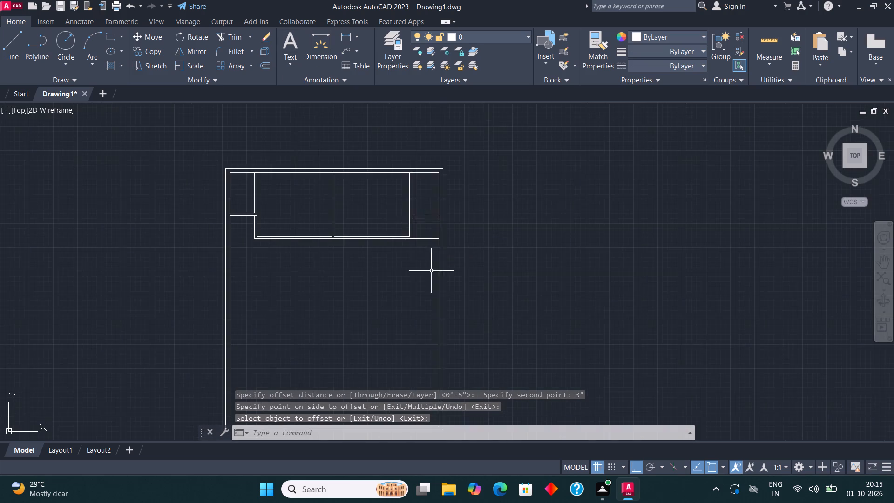
scroll(431, 278, "up", 2)
left_click(16, 45)
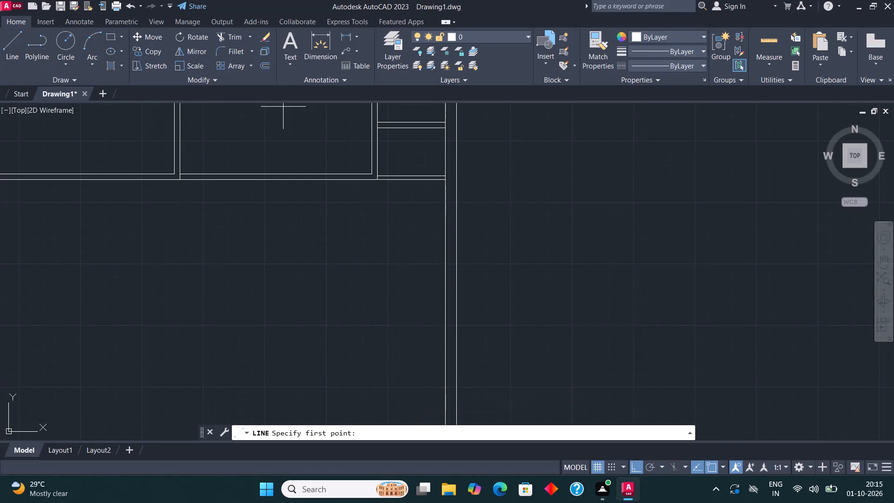
left_click(444, 179)
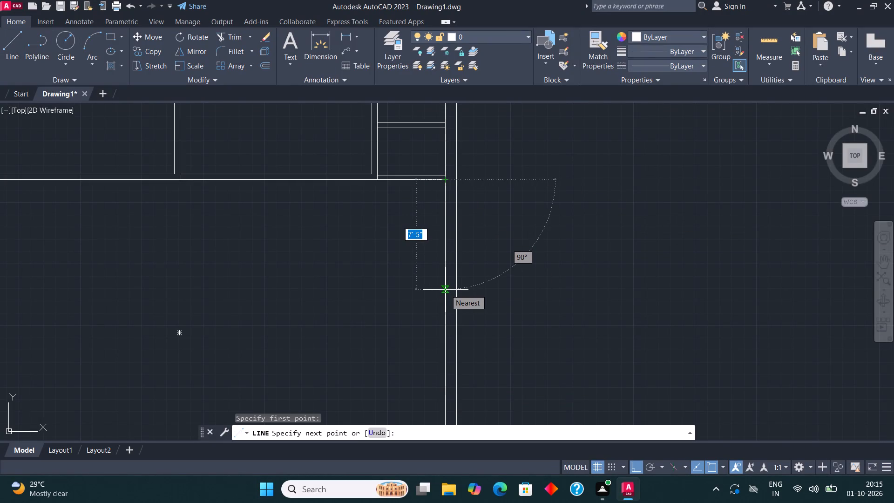
type("11'")
key("Return")
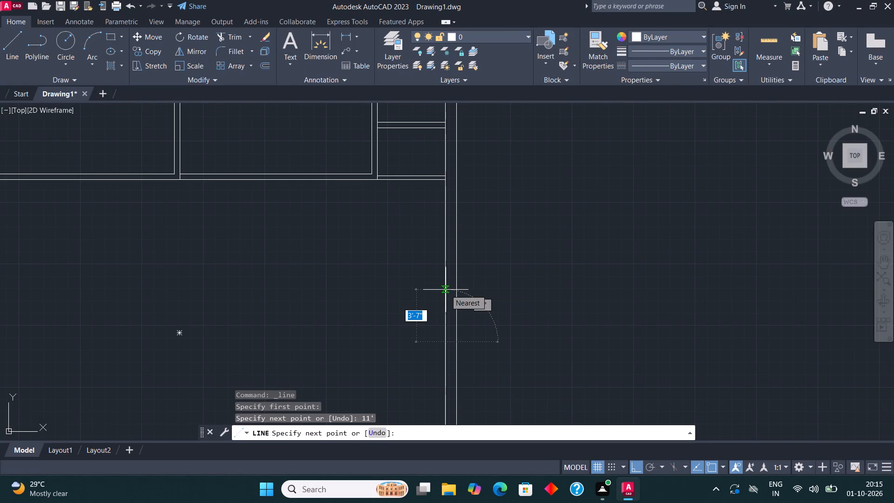
type("8'3\"")
key("Return")
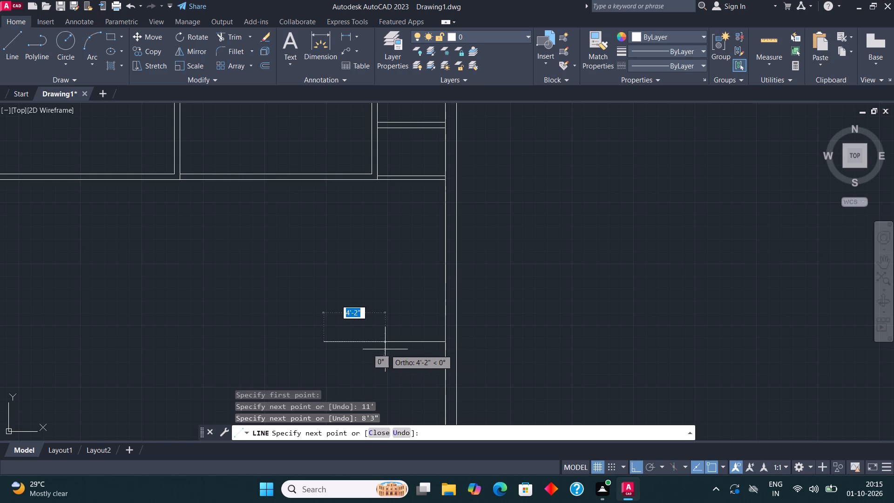
type("11'")
key("Return")
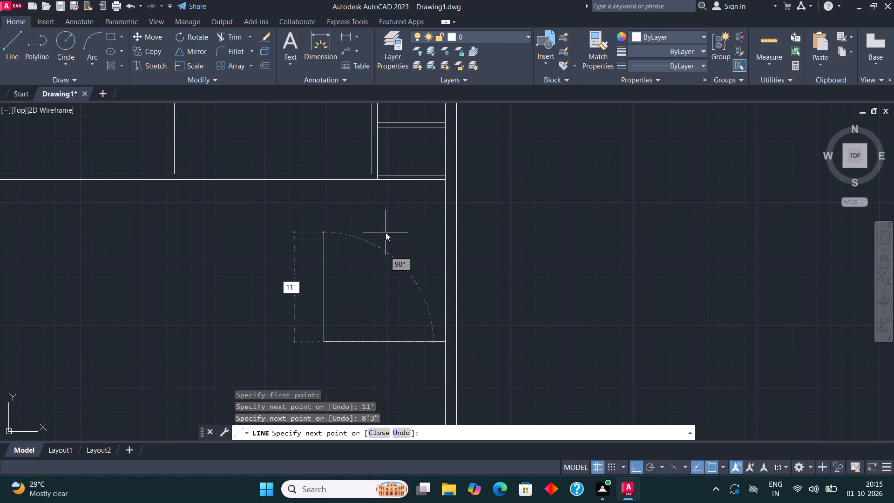
key("space")
Offset the 8'3" by 11' room's left line outward and its bottom line downward by 4.5" as wall thickness.
scroll(385, 234, "down", 1)
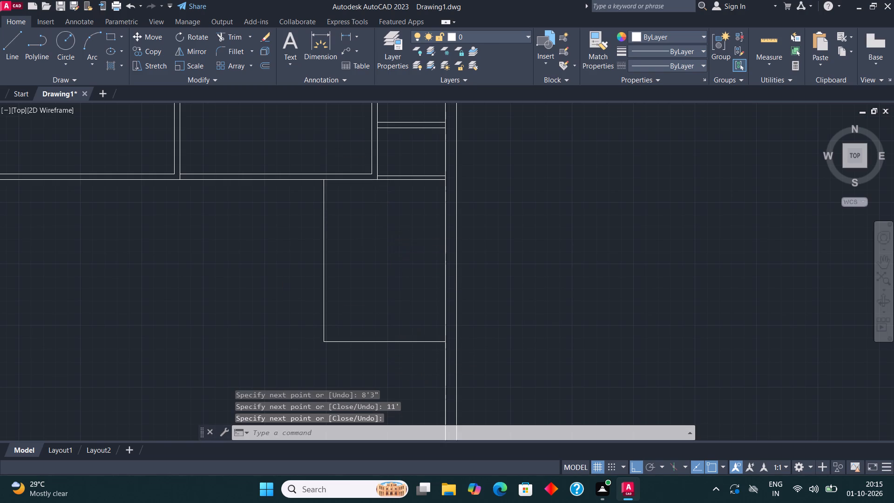
left_click(377, 321)
left_click(335, 275)
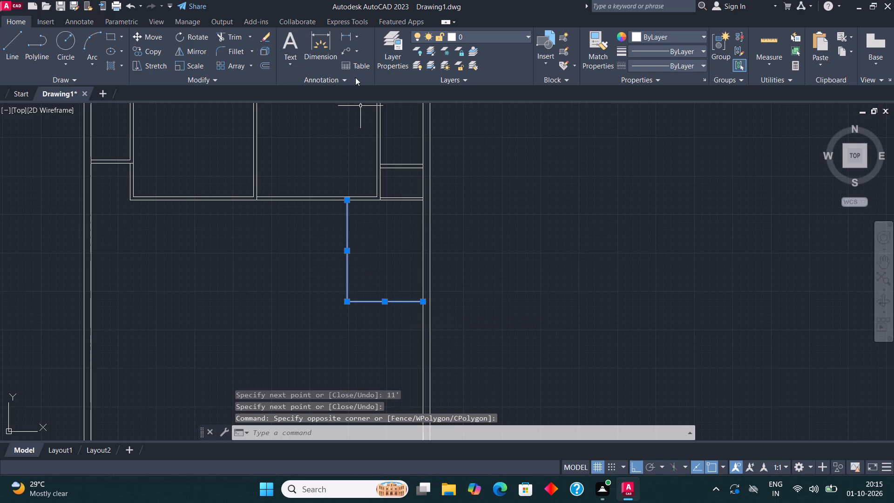
left_click(264, 67)
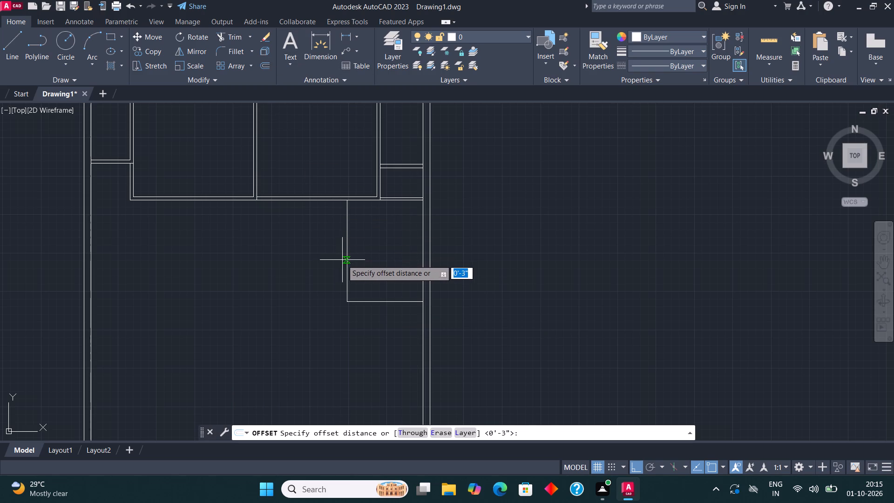
left_click(346, 263)
type("4.5\"")
key("Return")
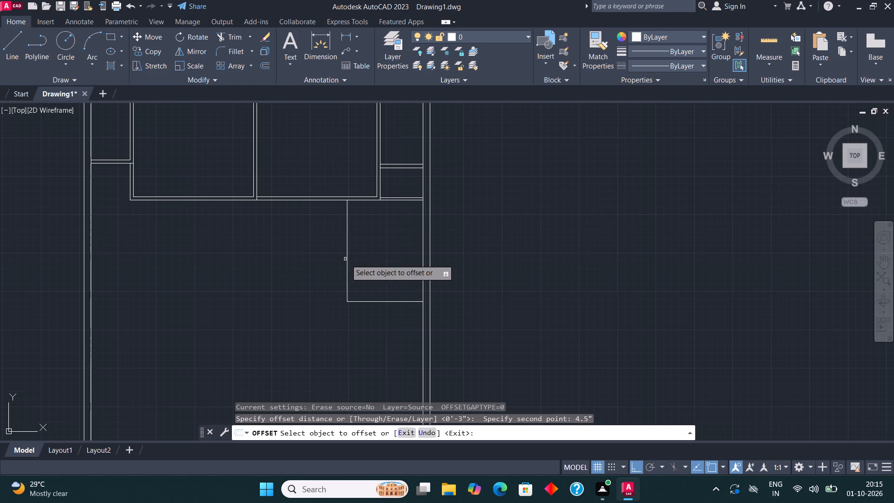
left_click(348, 260)
left_click(338, 255)
left_click(381, 302)
left_click(381, 316)
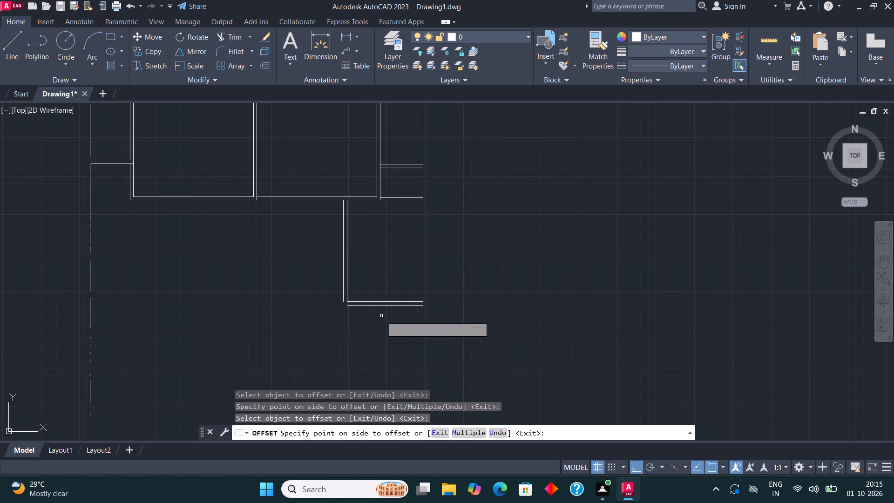
Fillet the two offset lines at the 8'3" by 11' room's lower-left outer corner.
left_click(242, 51)
scroll(344, 306, "up", 2)
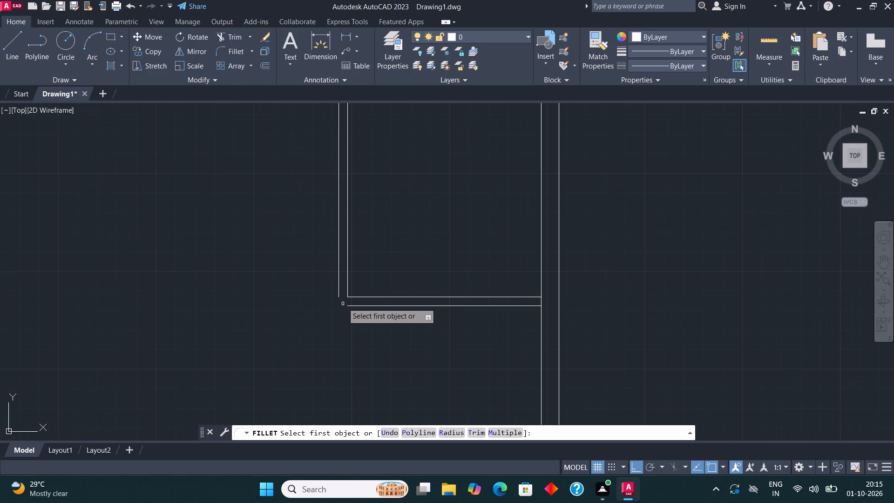
left_click(339, 286)
left_click(362, 306)
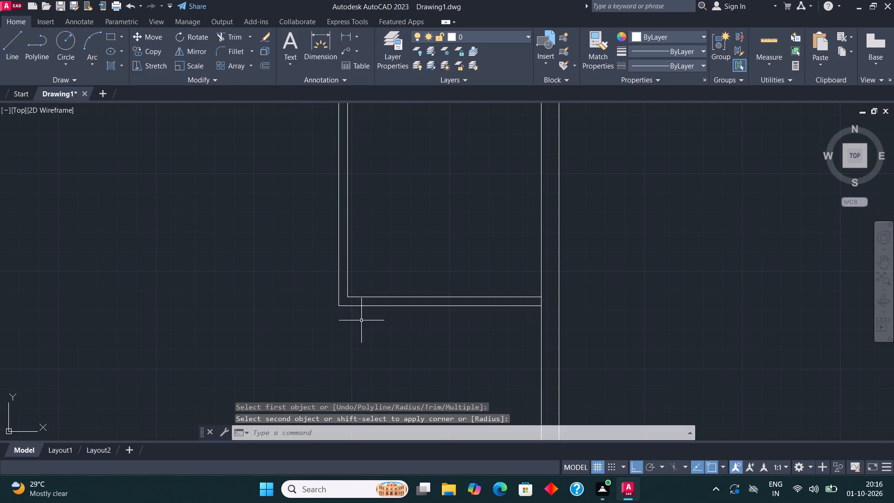
Draw an 11' by 14' room outline below: 14' down the right wall, 11' left, 14' up, and across to the upper room's lower-left outer corner.
scroll(363, 340, "down", 2)
middle_click_drag(396, 257, 404, 202)
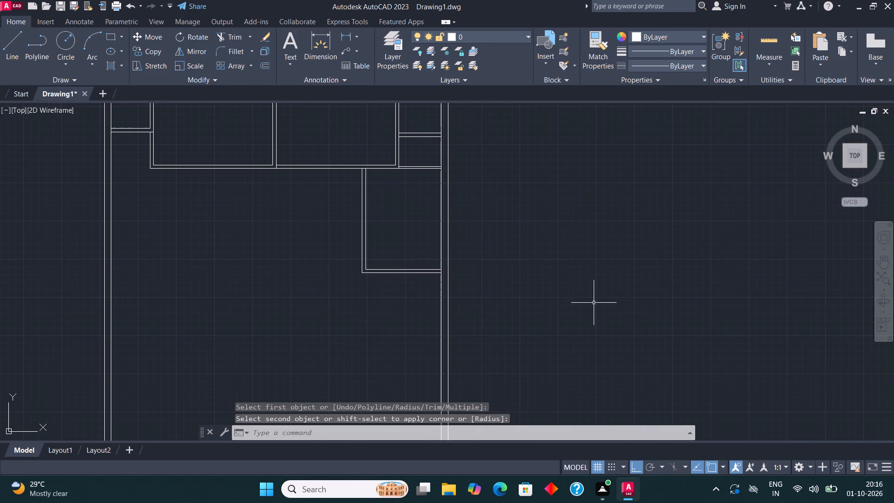
left_click(8, 49)
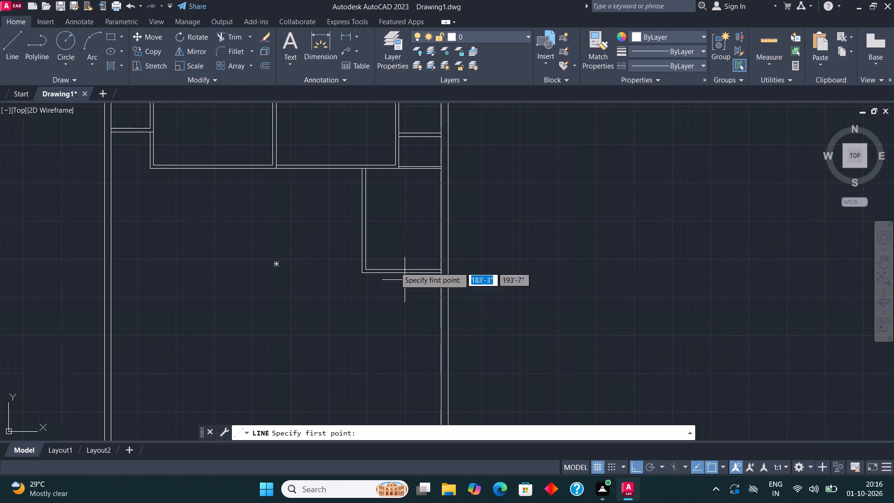
scroll(417, 268, "up", 1)
left_click(451, 274)
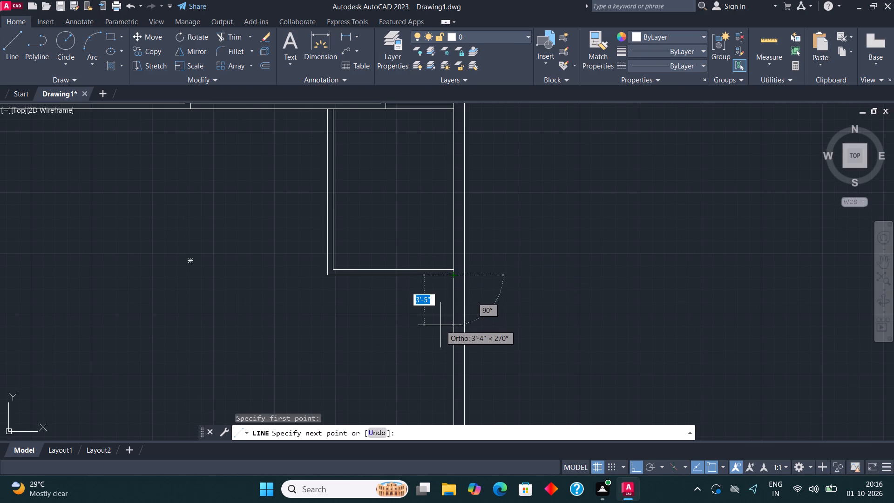
type("14'")
key("Return")
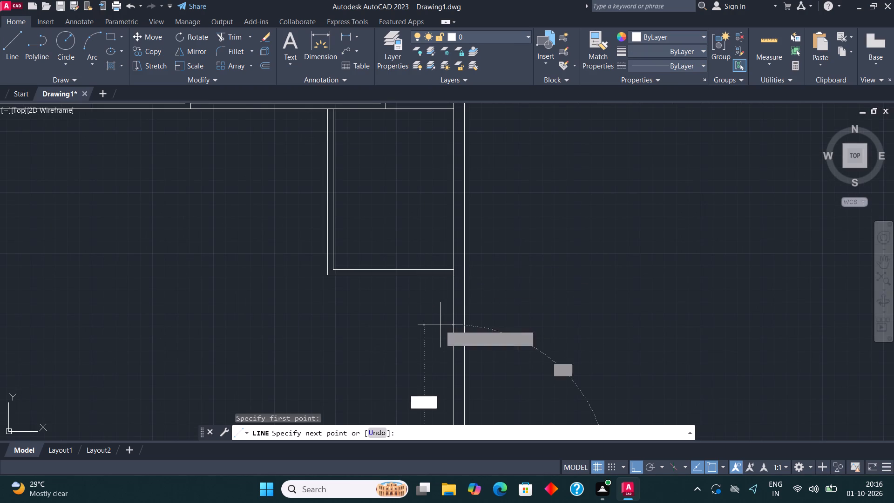
scroll(443, 321, "down", 5)
scroll(434, 338, "up", 4)
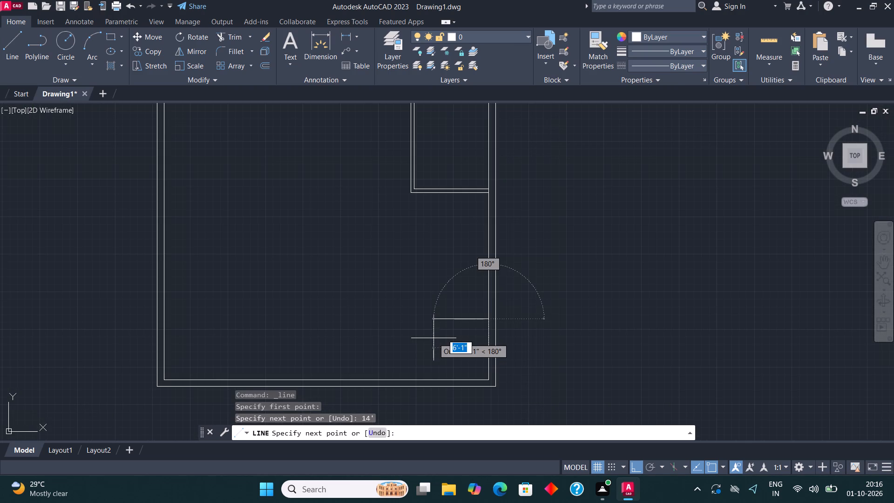
type("11'")
key("Return")
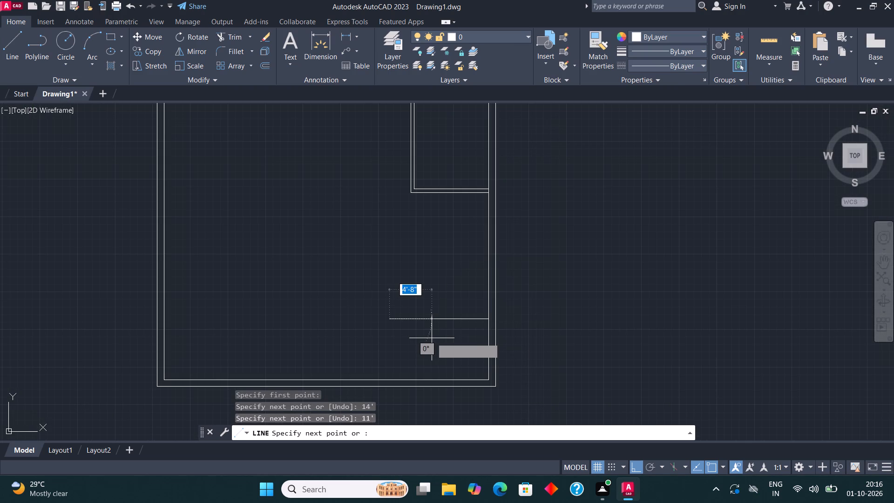
type("14'")
key("Return")
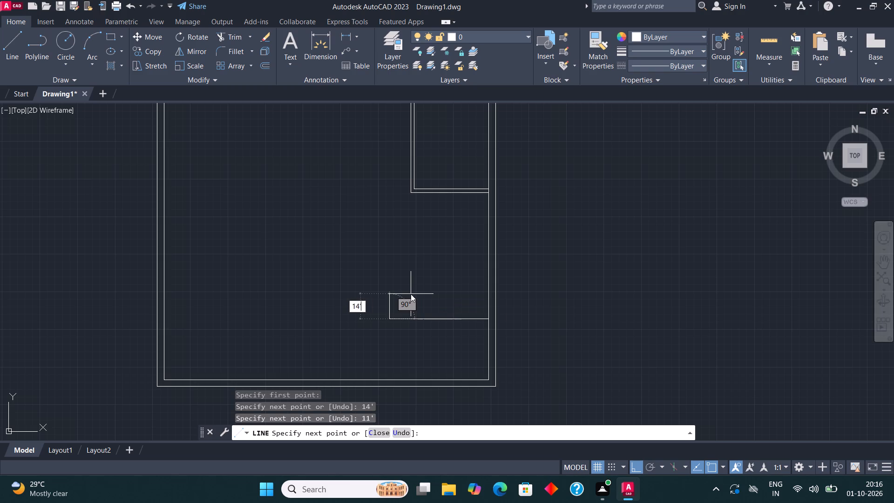
left_click(411, 194)
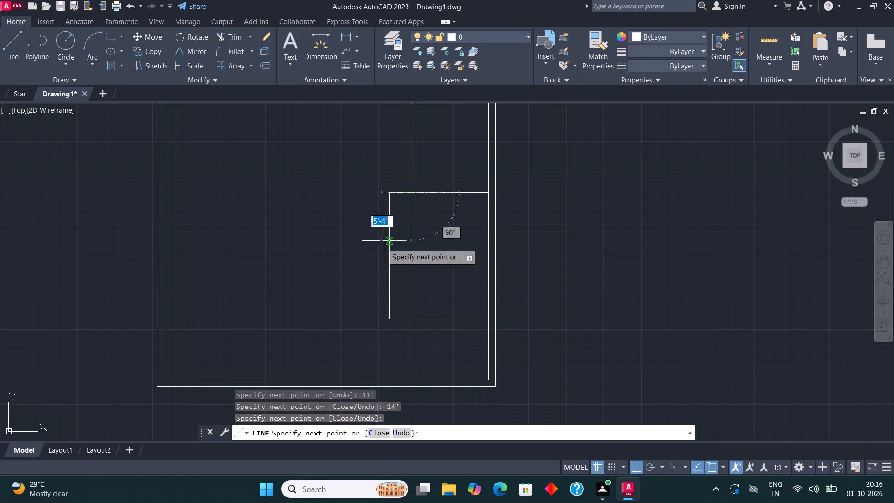
key("Escape")
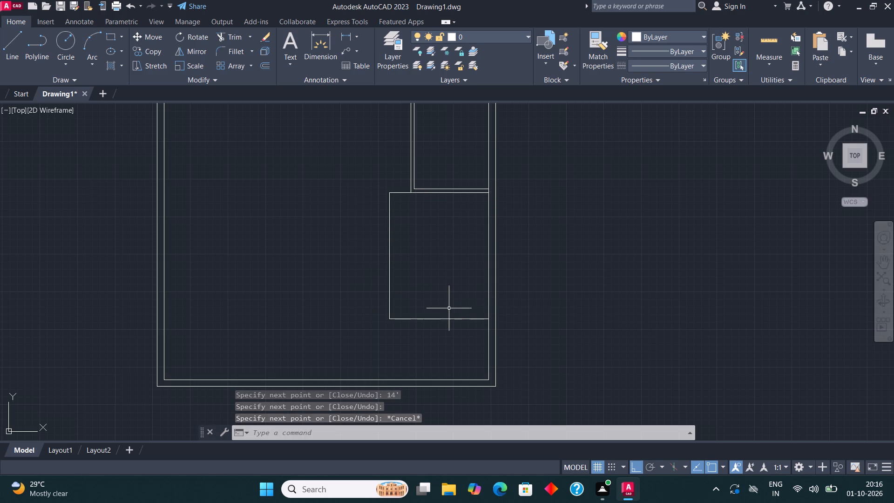
Offset the 11' by 14' room's left line outward, its bottom line downward and its top line upward by 4.5".
scroll(440, 318, "up", 1)
left_click(394, 344)
left_click(320, 266)
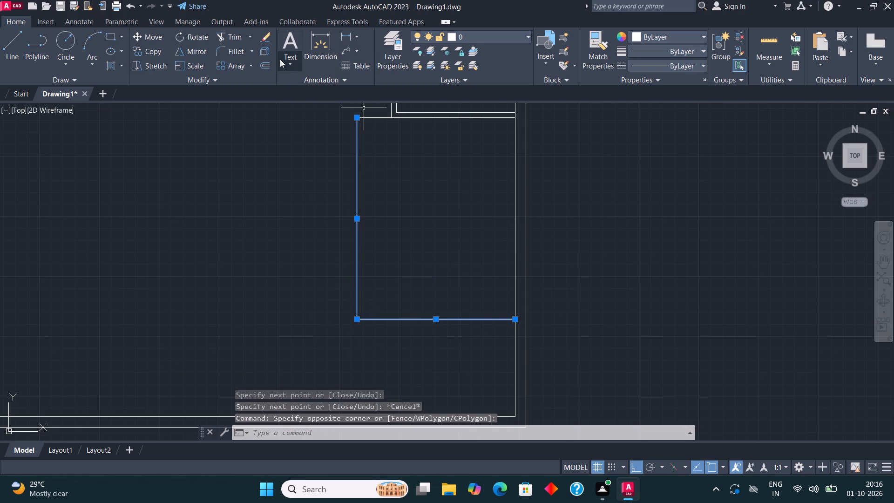
left_click(261, 63)
left_click(357, 233)
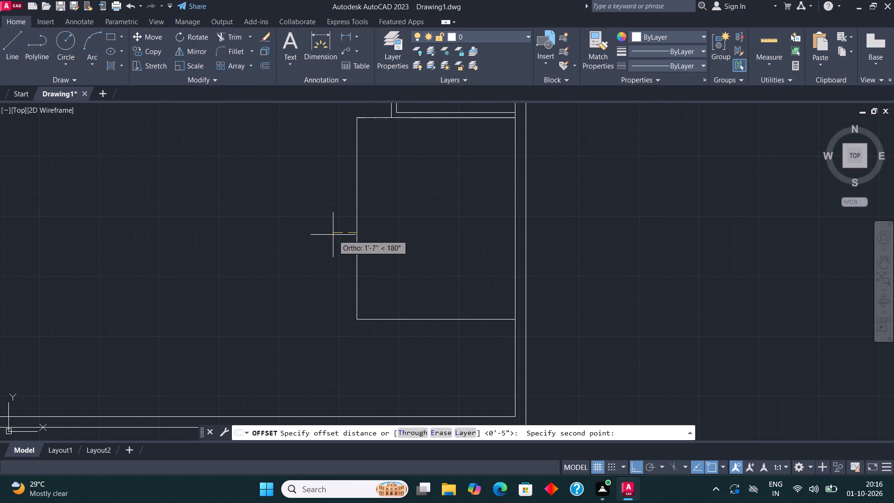
type("4.5\"")
key("Return")
left_click(355, 244)
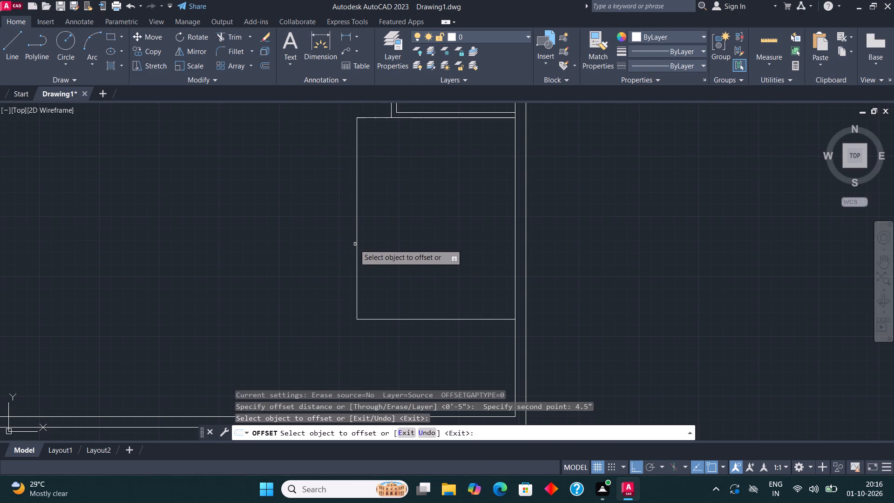
left_click(358, 241)
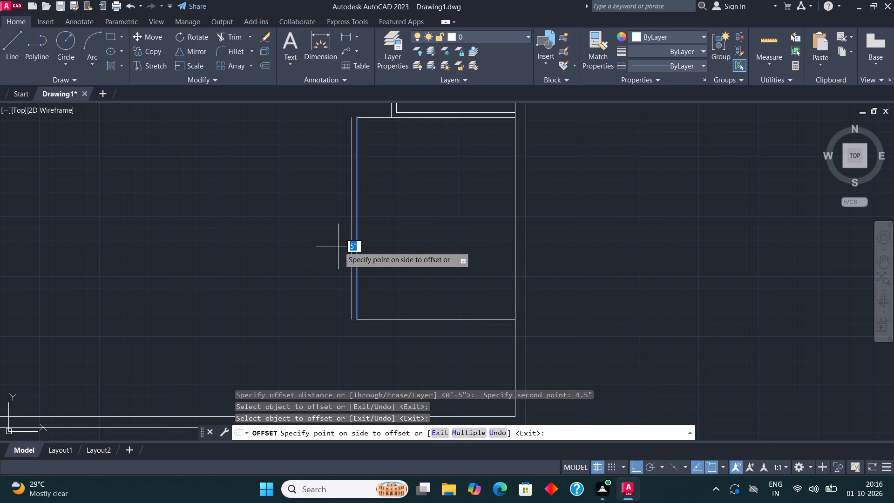
left_click(339, 246)
left_click(389, 319)
left_click(389, 336)
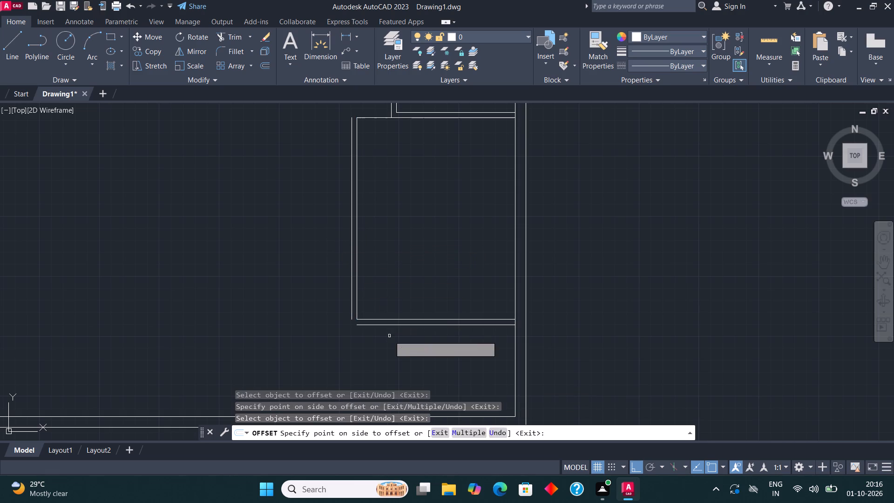
scroll(367, 194, "down", 1)
scroll(368, 144, "up", 1)
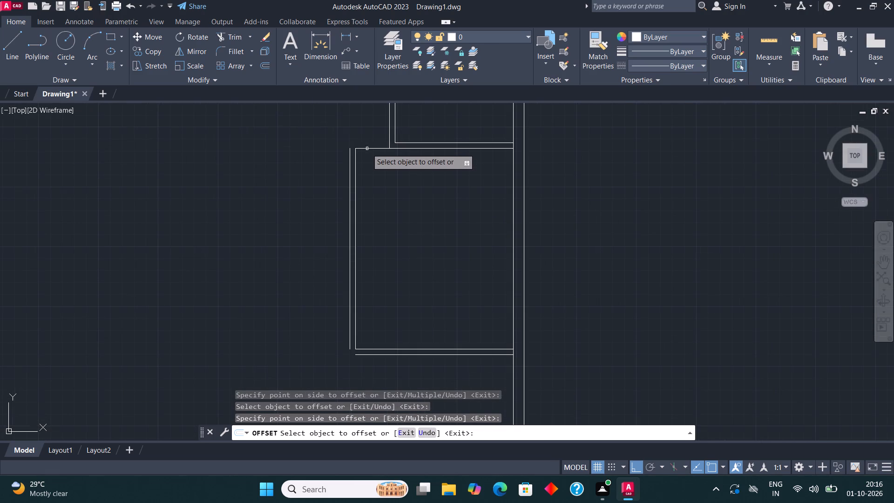
left_click(367, 149)
left_click(363, 125)
Fillet the offset lines at the 11' by 14' room's upper-left and lower-left outer corners.
left_click(235, 49)
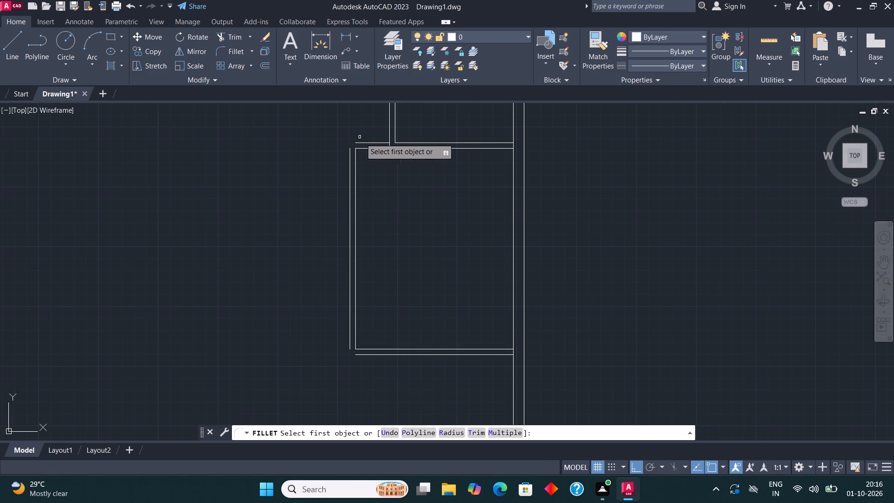
left_click(379, 143)
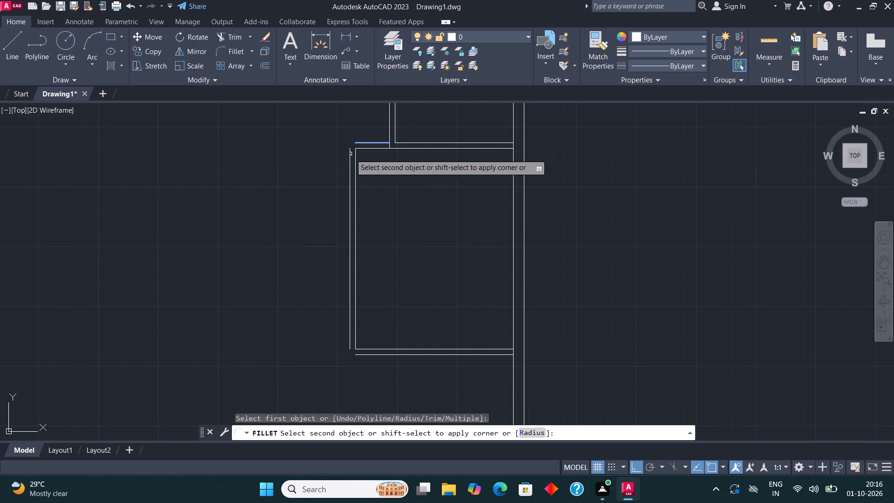
left_click(349, 156)
left_click(231, 51)
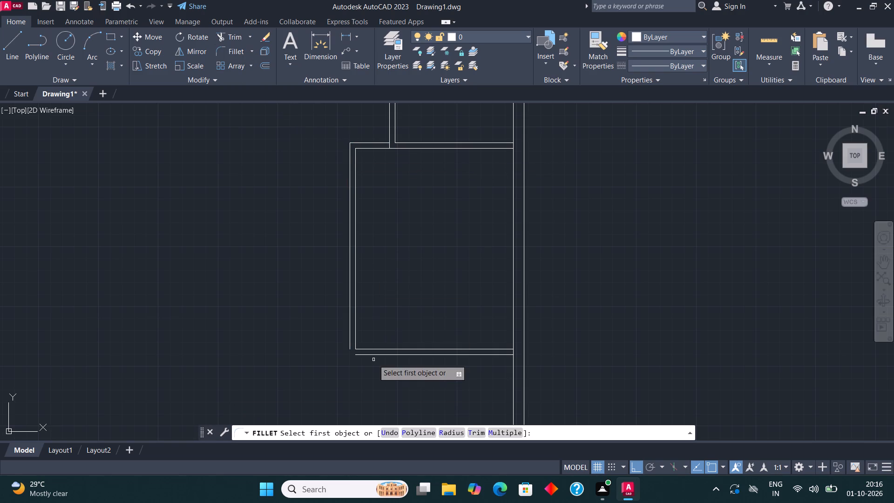
left_click(366, 355)
left_click(351, 344)
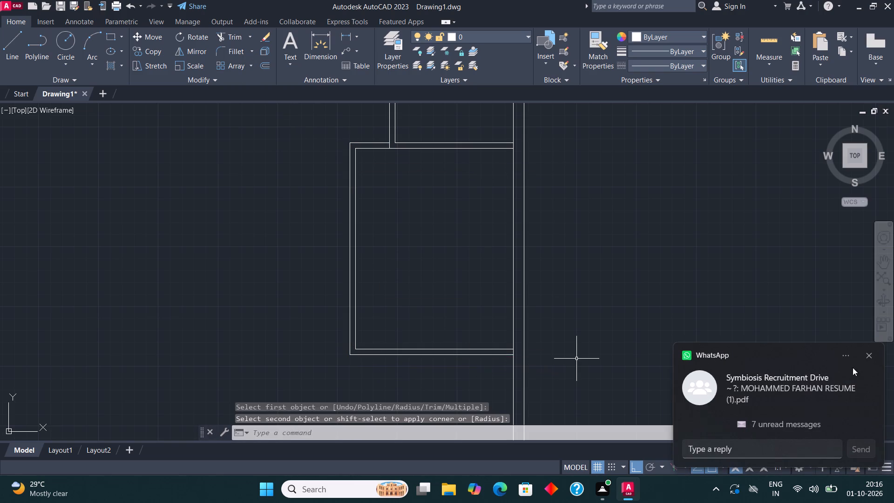
left_click(866, 352)
Draw a horizontal line from the 11' by 14' room's upper-left outer corner to the left outer wall's inner face.
scroll(423, 308, "down", 1)
middle_click_drag(420, 313, 420, 315)
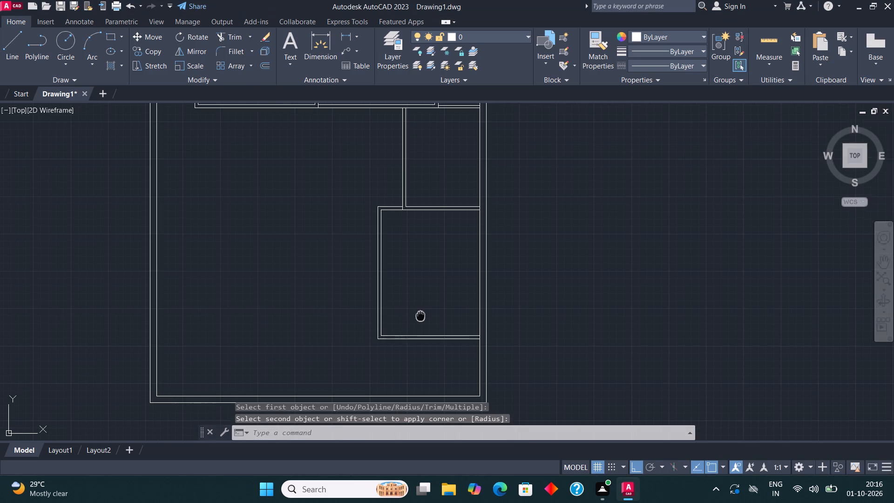
middle_click_drag(420, 315, 420, 320)
scroll(468, 244, "down", 1)
middle_click_drag(464, 265, 479, 285)
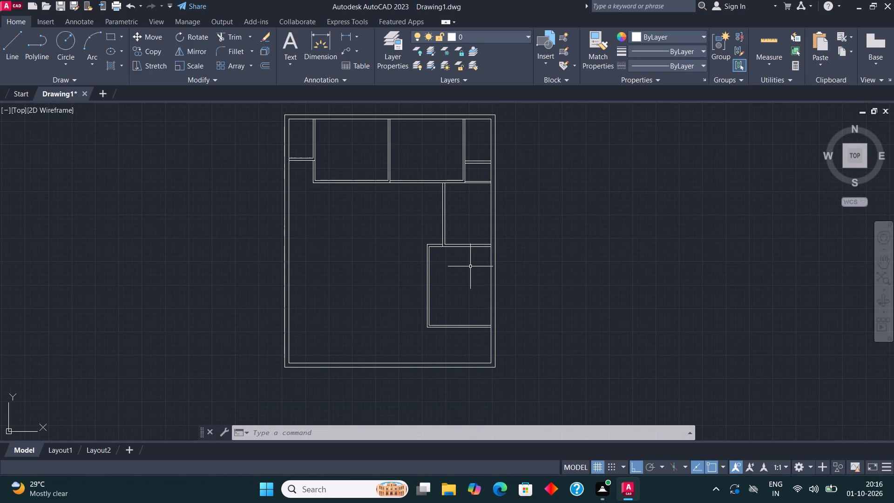
scroll(459, 283, "down", 2)
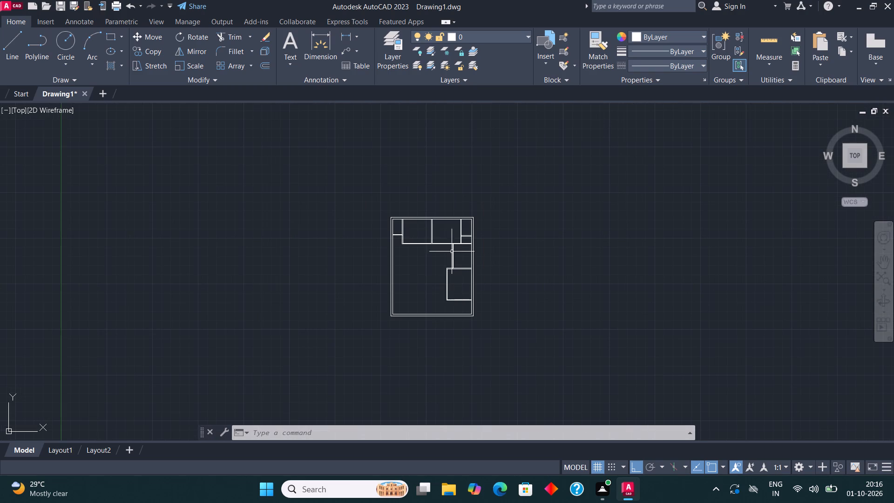
scroll(443, 266, "up", 2)
left_click(15, 51)
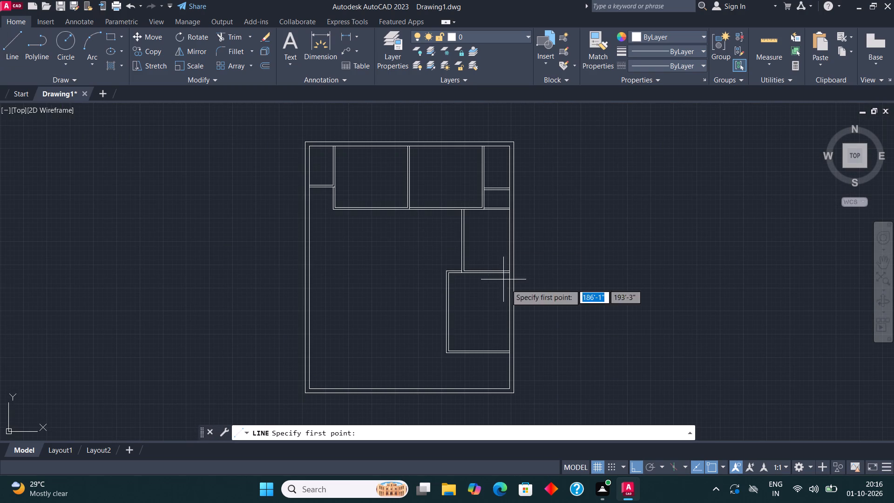
scroll(424, 275, "up", 2)
left_click(473, 266)
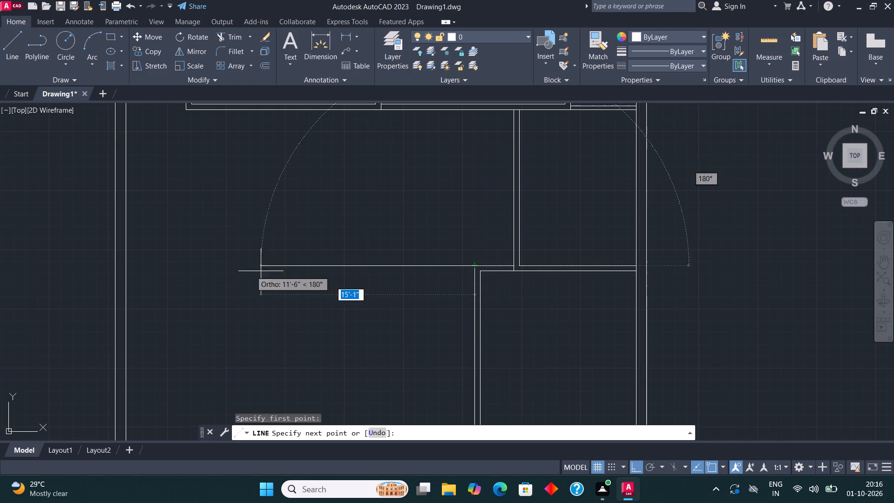
left_click(122, 269)
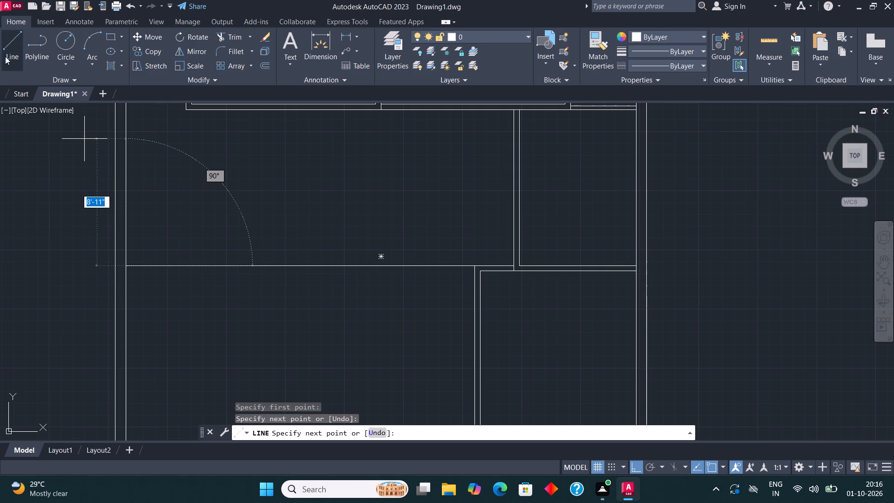
Draw a parallel line just below, level with the 11' by 14' room's inner top line, to the left outer wall's inner face.
left_click(3, 45)
scroll(484, 271, "up", 3)
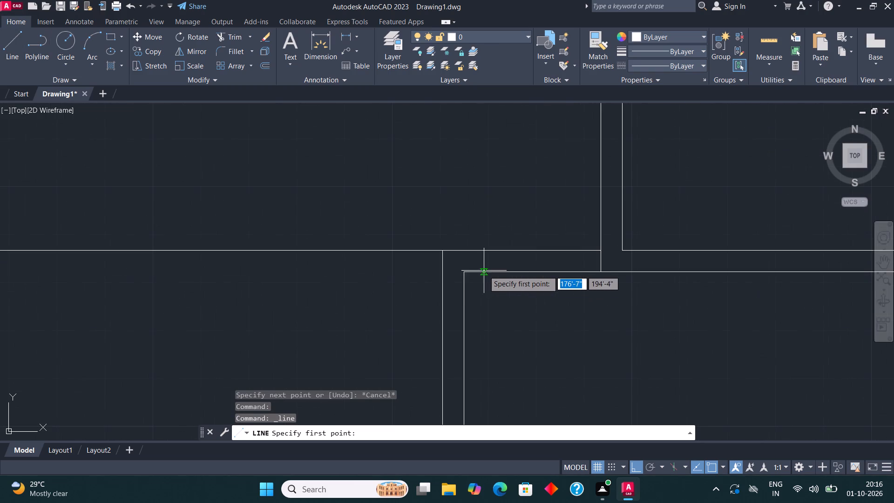
left_click(445, 274)
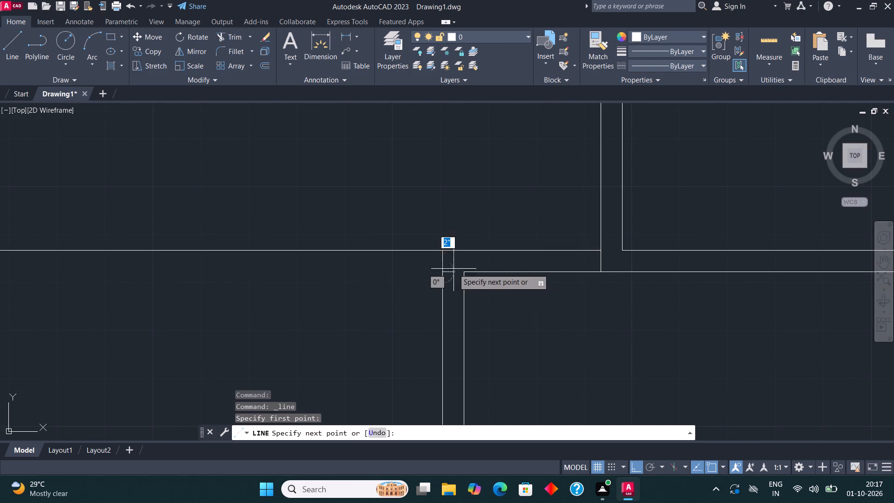
scroll(507, 272, "down", 3)
scroll(159, 293, "up", 2)
left_click(125, 249)
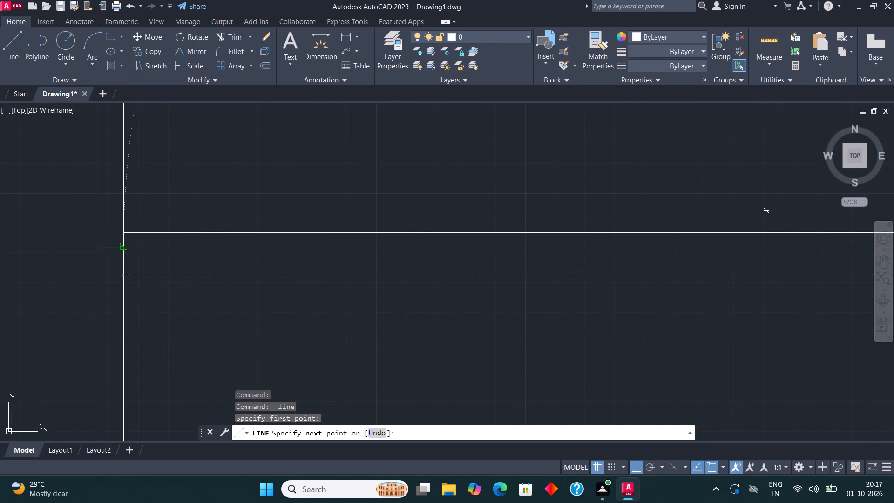
key("space")
Draw a vertical line from the lower-left outer corner of the top row's left large room down to the horizontal partition.
scroll(123, 258, "down", 6)
middle_click_drag(229, 276, 282, 278)
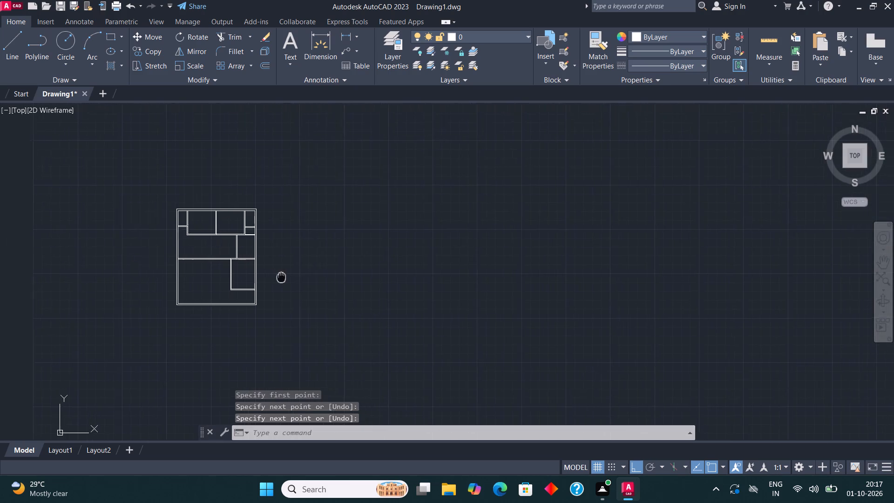
middle_click_drag(282, 278, 309, 283)
scroll(205, 245, "up", 2)
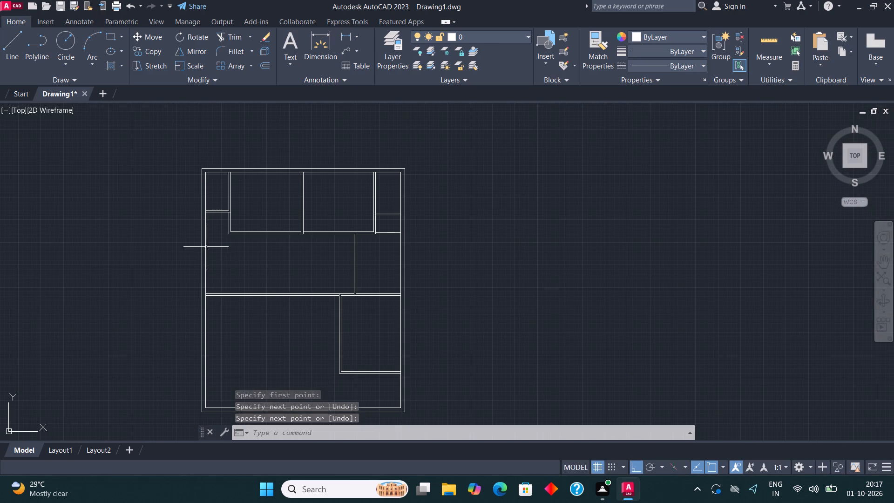
left_click(8, 38)
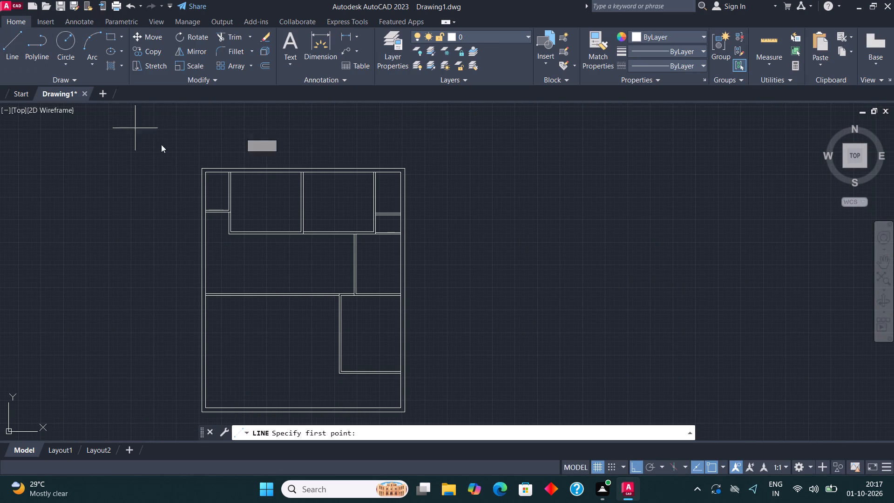
scroll(240, 266, "up", 1)
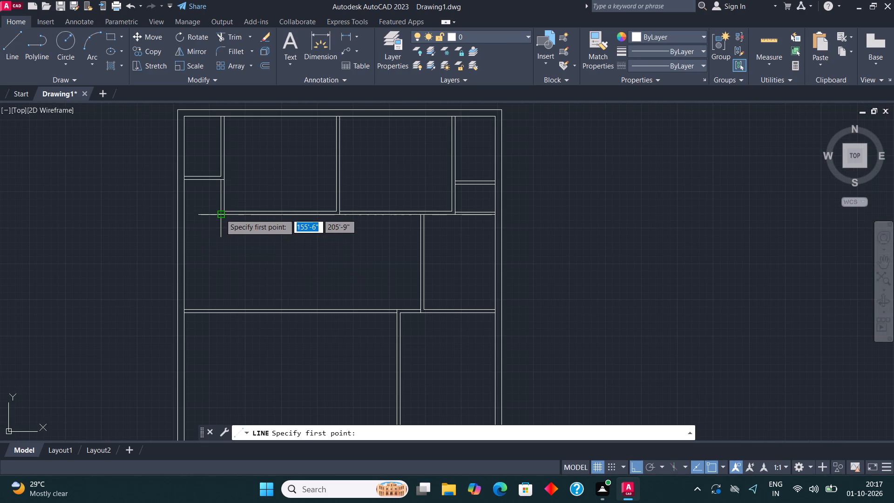
left_click(220, 214)
left_click(223, 306)
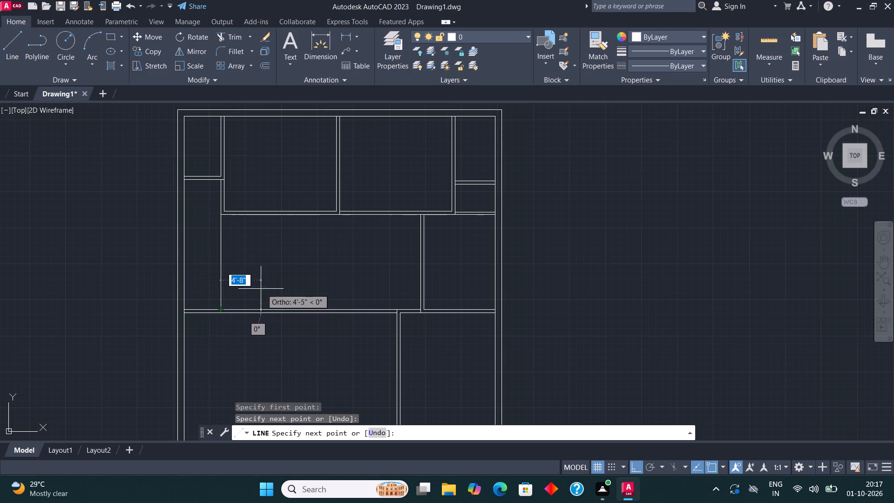
key("space")
Copy the vertical line 4.5" to the right to form the partition's second face.
middle_click_drag(235, 279, 248, 286)
scroll(256, 284, "up", 2)
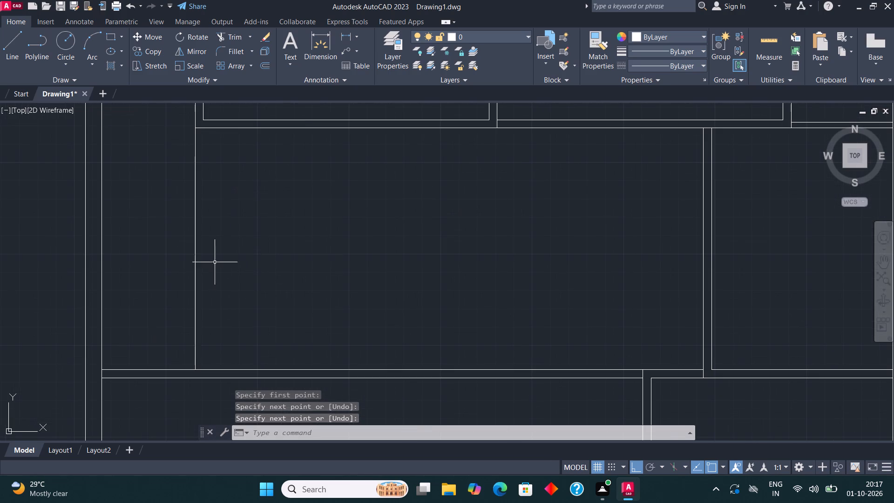
left_click(197, 251)
left_click(171, 248)
scroll(229, 263, "down", 1)
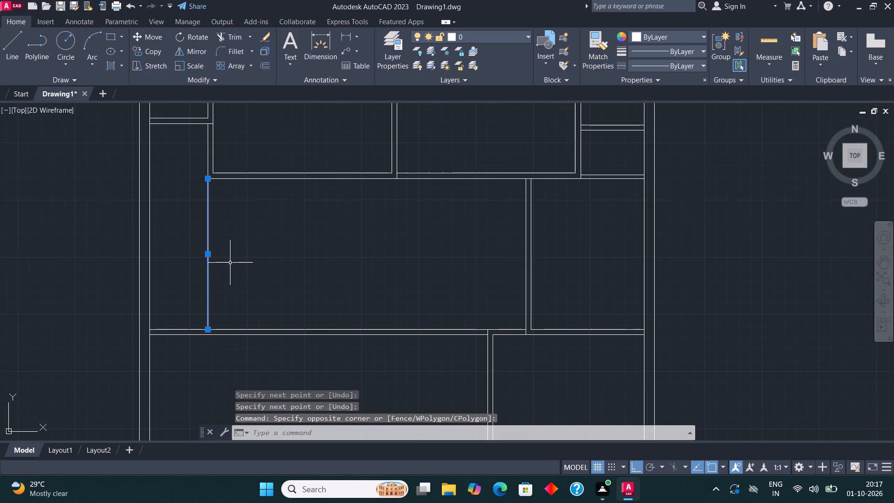
left_click(152, 54)
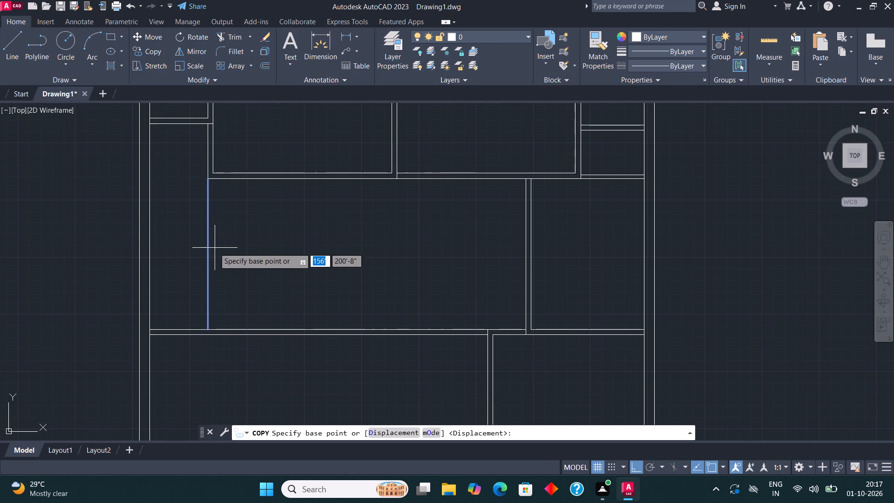
left_click(205, 245)
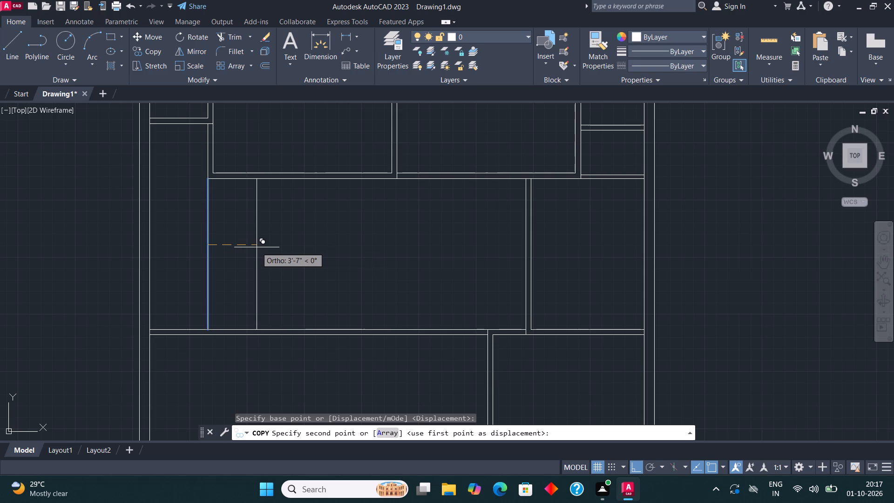
type("4.5\"")
key("Return")
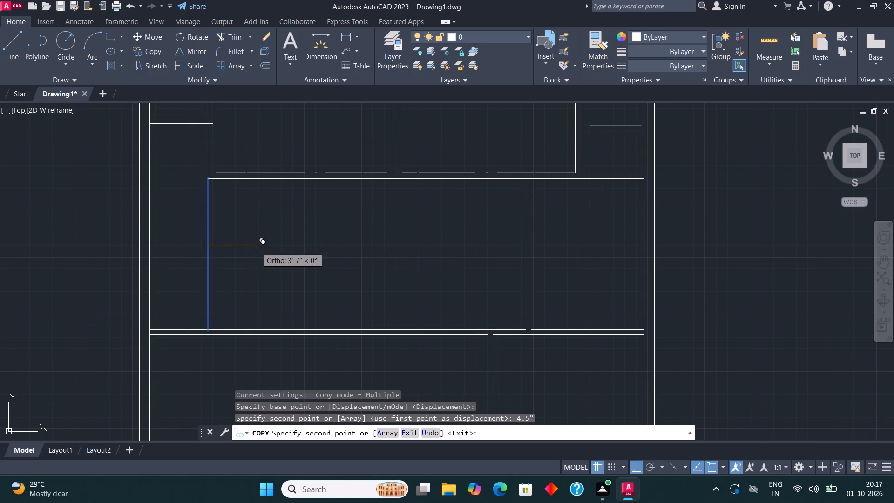
key("space")
left_click(174, 255)
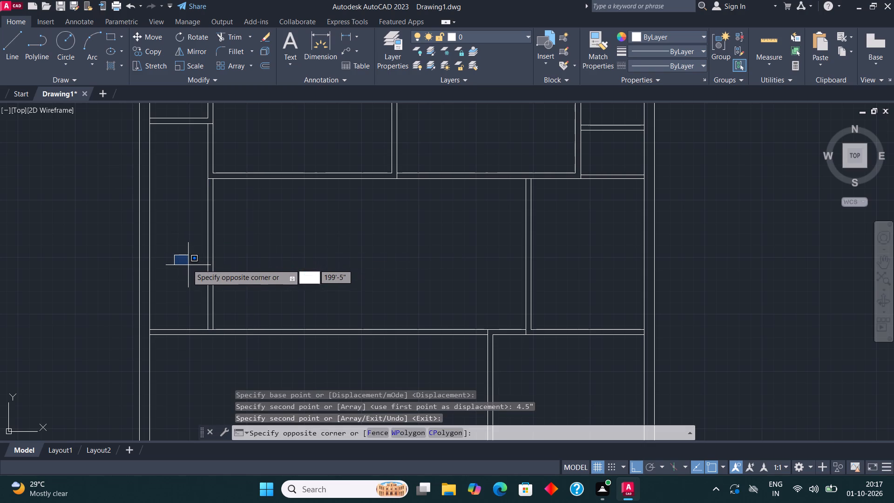
key("Escape")
key("Escape")
Draw a line 6' up the left outer wall's inner face from the narrow left room's lower-left corner, then across to the vertical partition.
middle_click_drag(195, 267, 233, 275)
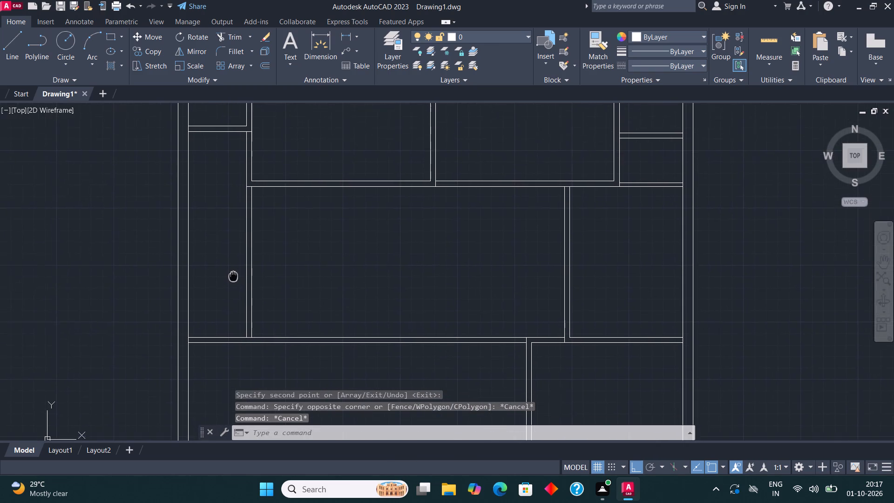
middle_click_drag(233, 275, 232, 268)
middle_click_drag(228, 244, 224, 260)
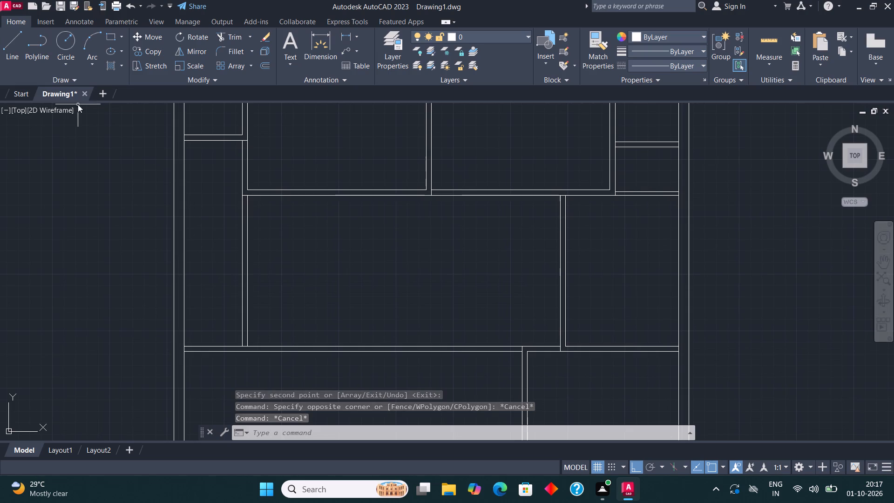
left_click(14, 51)
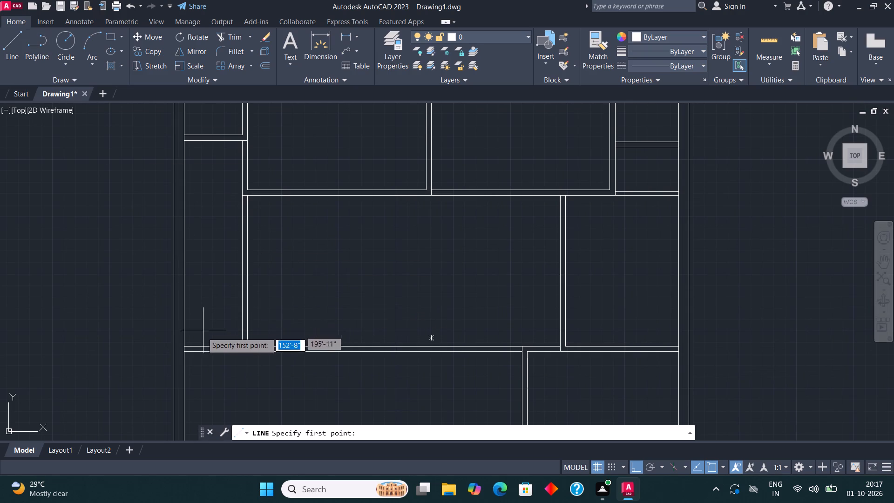
scroll(197, 348, "up", 1)
left_click(174, 347)
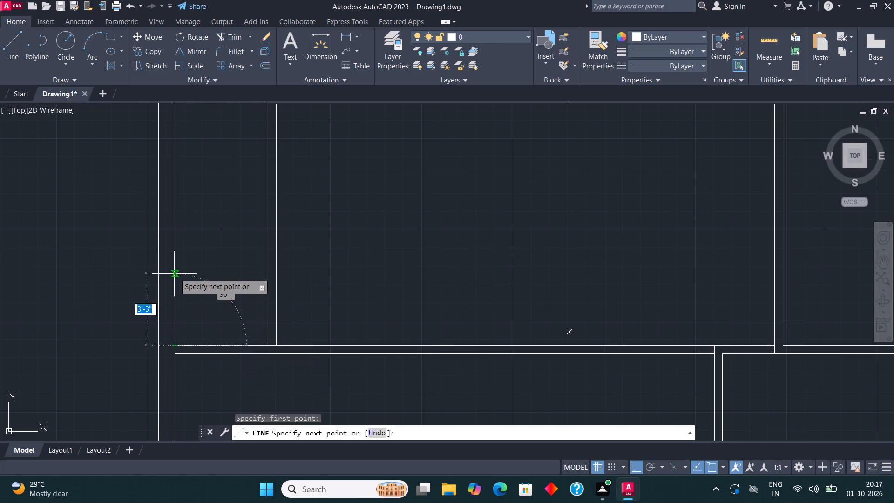
type("6'")
key("Return")
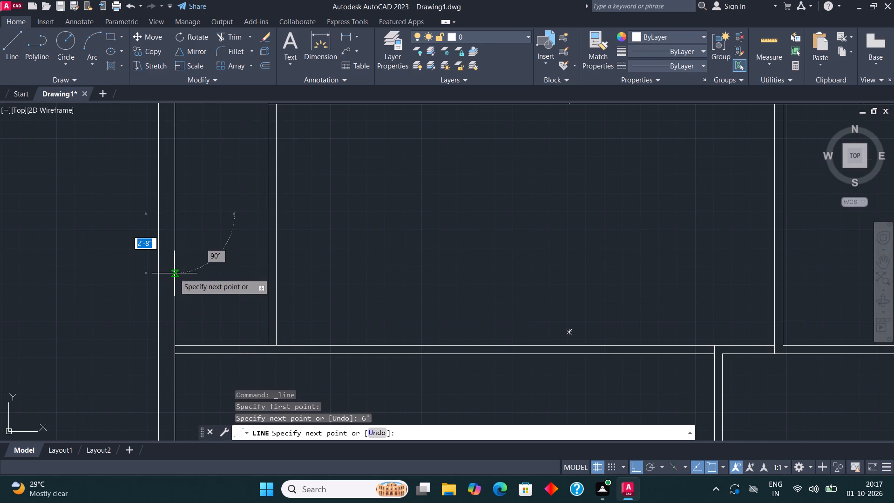
left_click(269, 212)
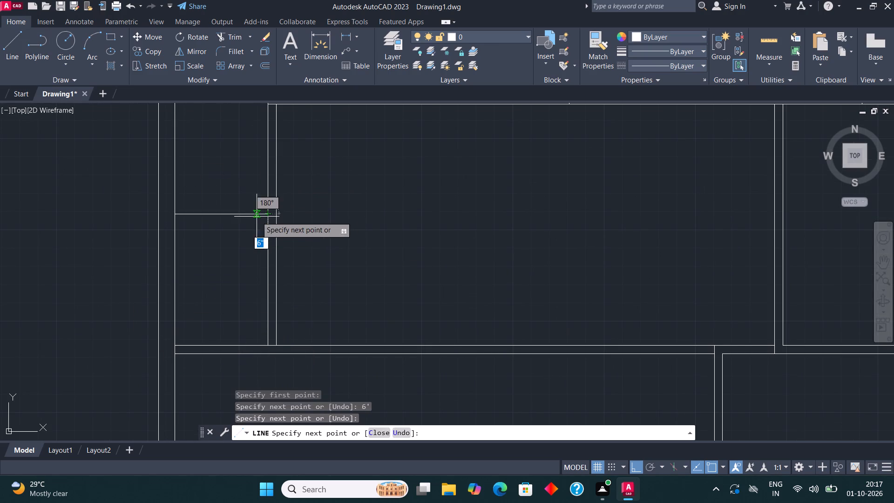
key("space")
Copy the new horizontal line 4.5" upward to form the partition's second face.
left_click(247, 216)
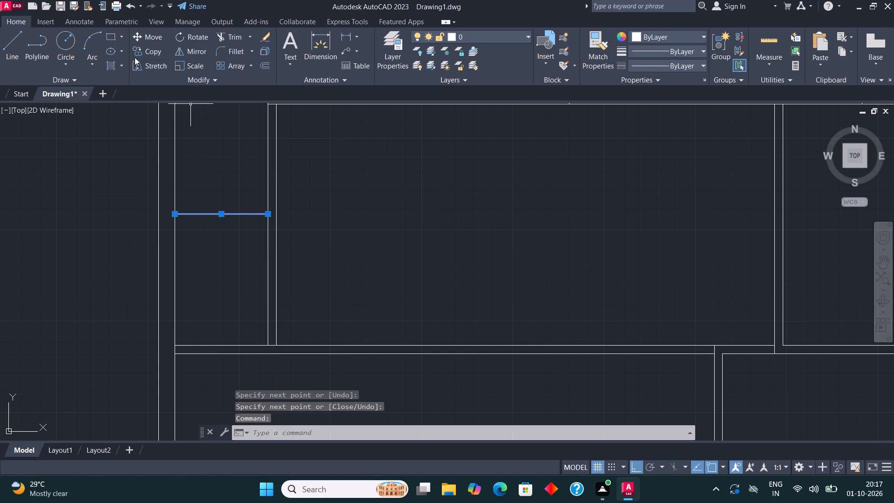
left_click(145, 54)
left_click(224, 212)
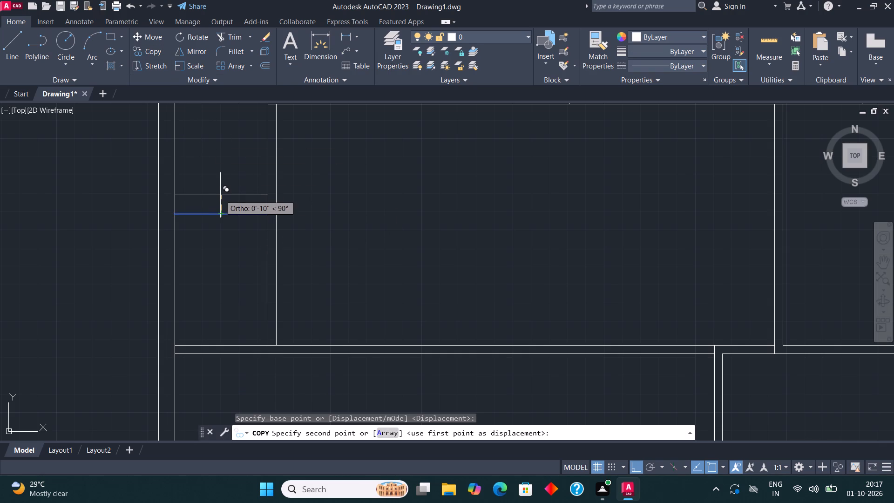
type("4.5\"")
key("Return")
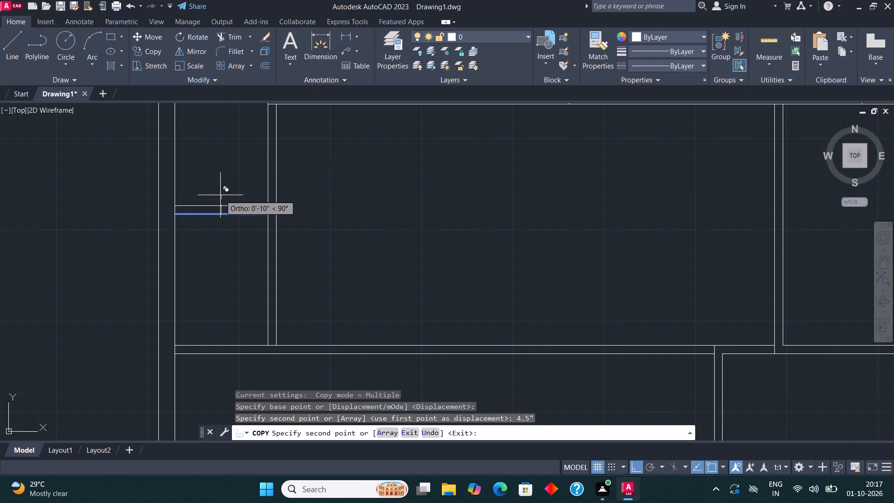
left_click(221, 195)
key("Escape")
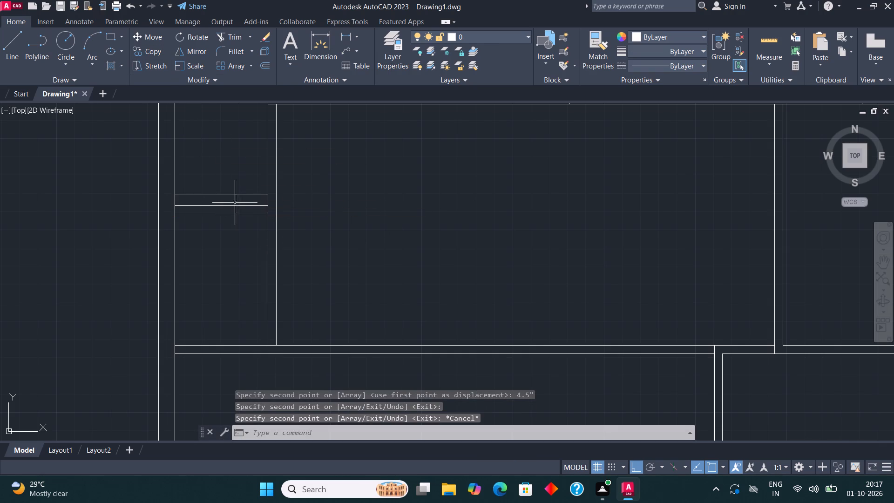
Delete the extra horizontal line above the narrow left room's new 4.5" partition.
left_click(252, 192)
left_click(241, 199)
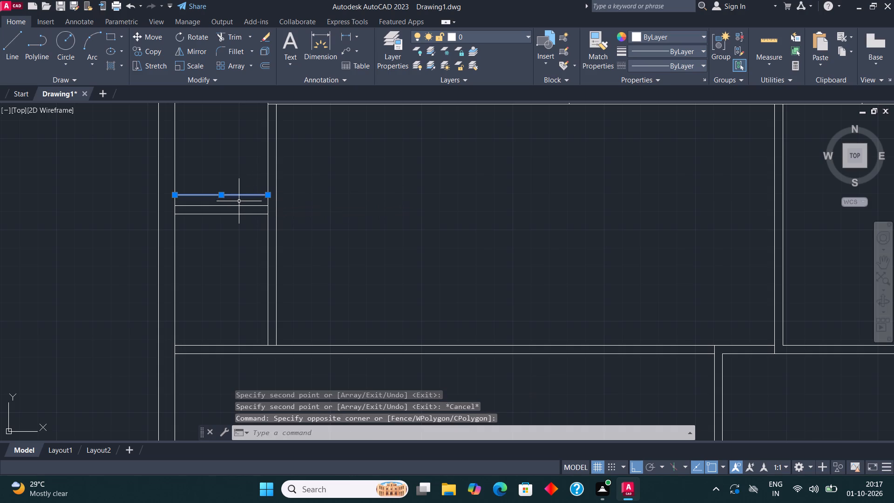
key("Delete")
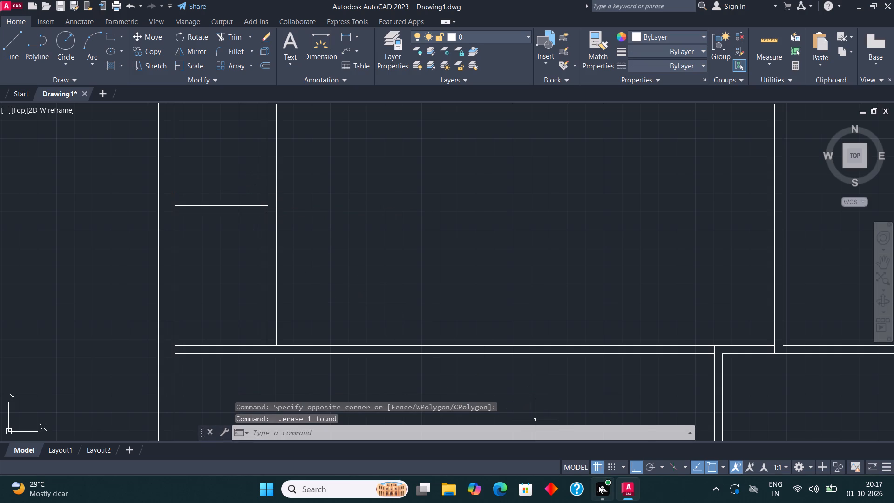
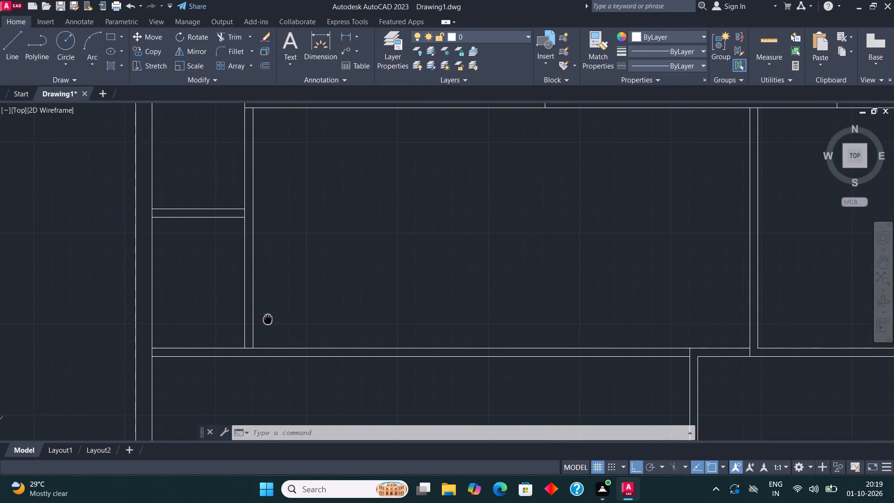
Draw lines from the outer wall's inner lower-left corner 12' right, 12'7" up, and 12' left to outline a corner room.
scroll(287, 252, "down", 3)
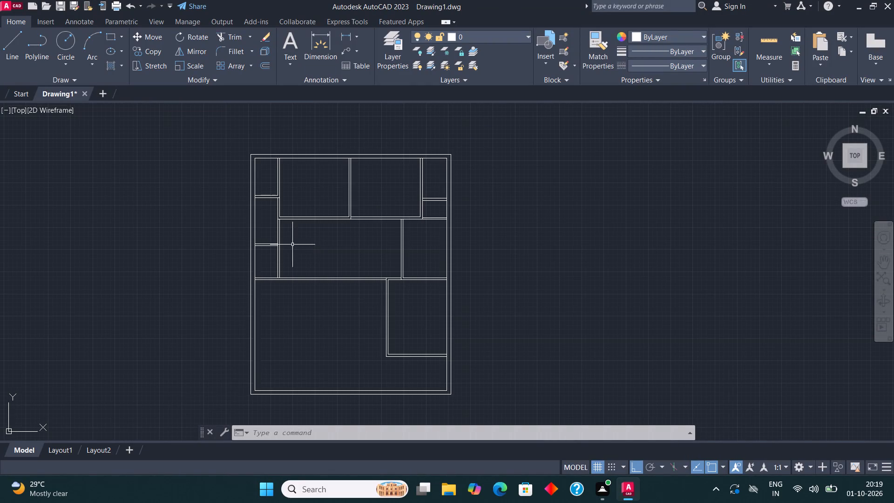
scroll(291, 275, "down", 1)
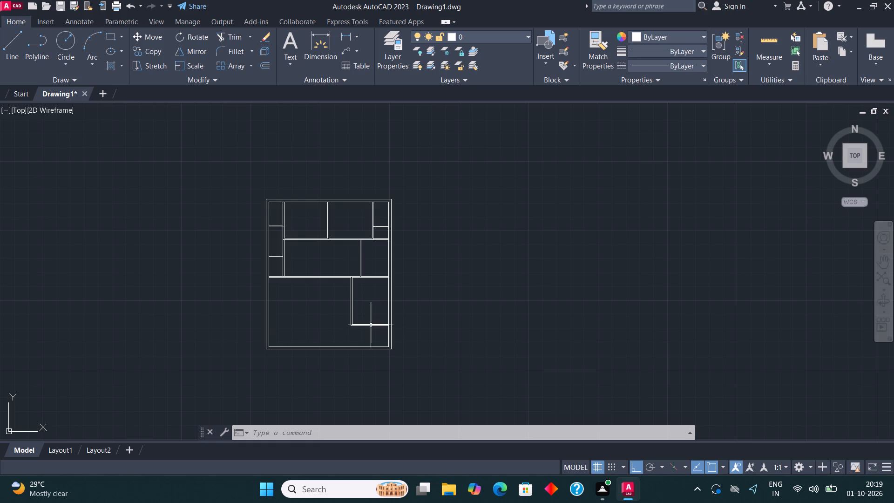
scroll(292, 332, "up", 1)
scroll(297, 333, "down", 1)
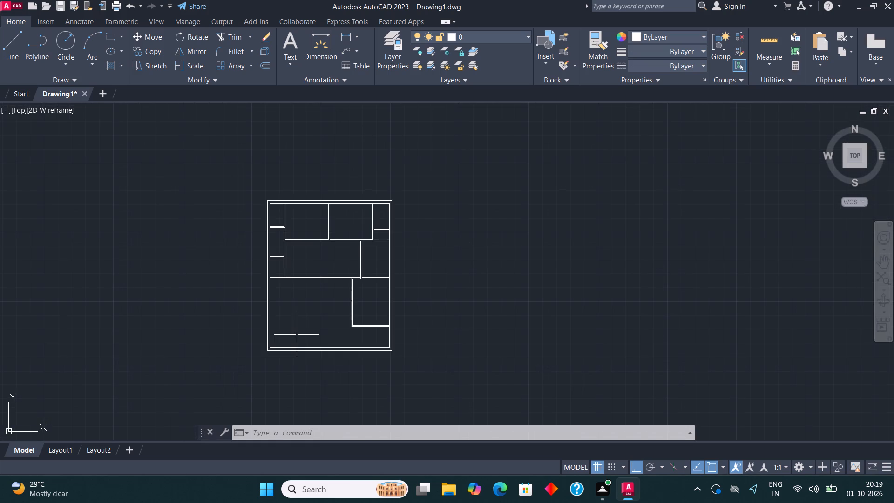
scroll(298, 310, "up", 1)
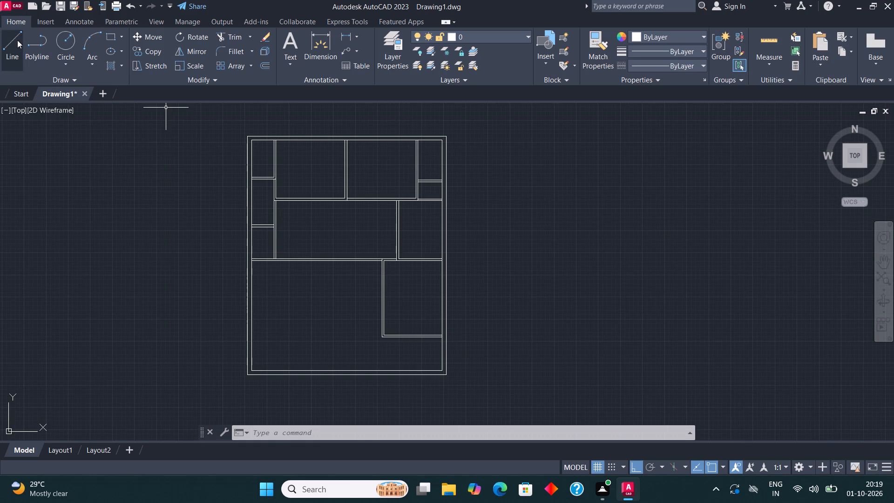
left_click(15, 40)
scroll(250, 361, "up", 2)
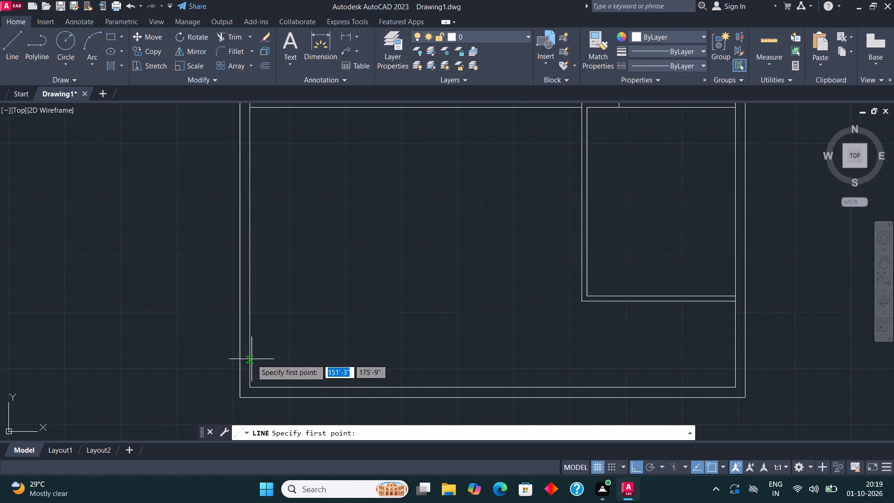
scroll(256, 379, "up", 2)
left_click(237, 398)
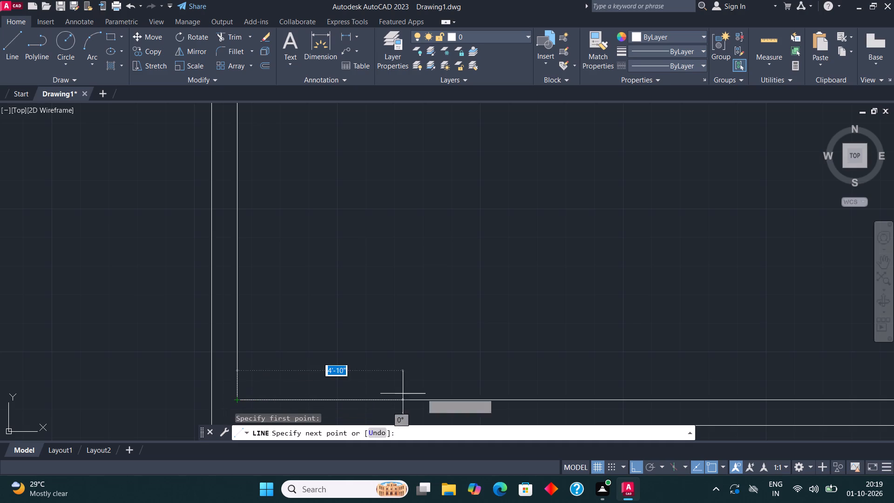
type("12'")
key("Return")
scroll(432, 391, "down", 1)
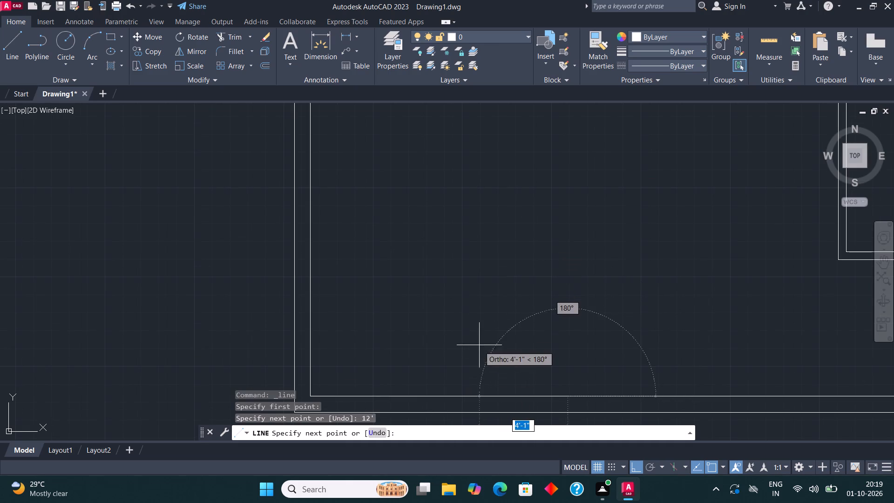
scroll(406, 330, "down", 5)
scroll(451, 318, "up", 3)
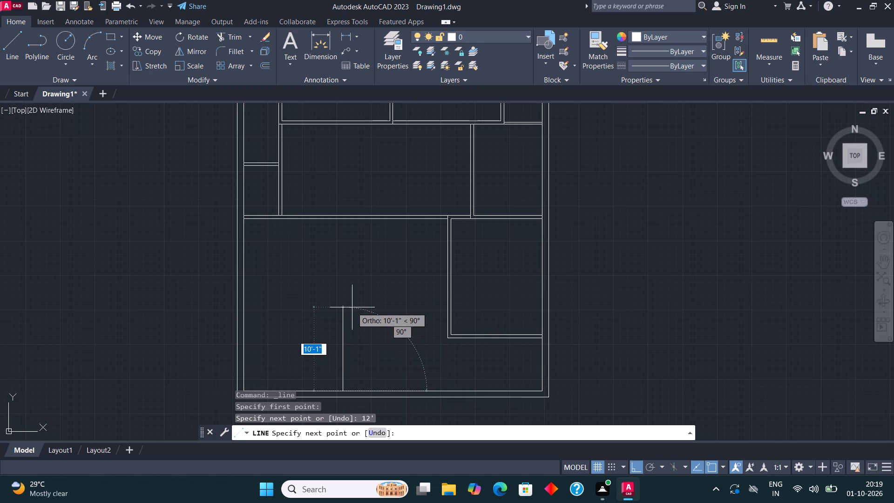
type("12'7\"")
key("Return")
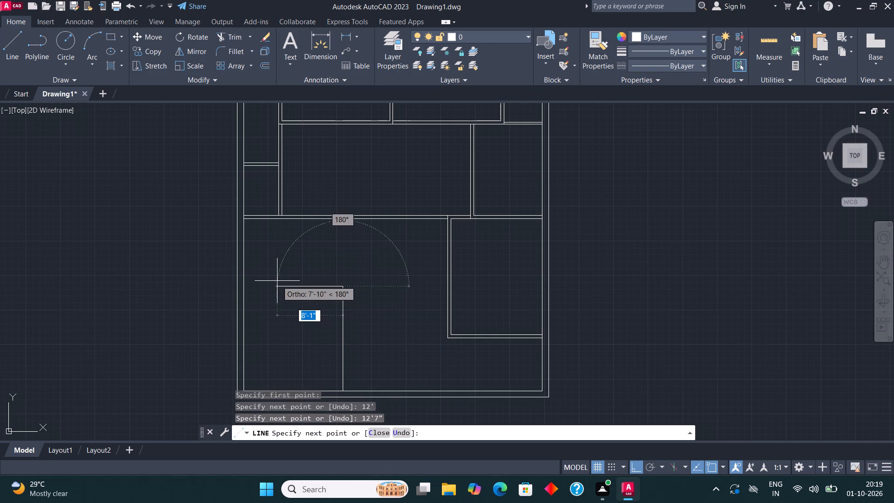
type("12'")
key("Return")
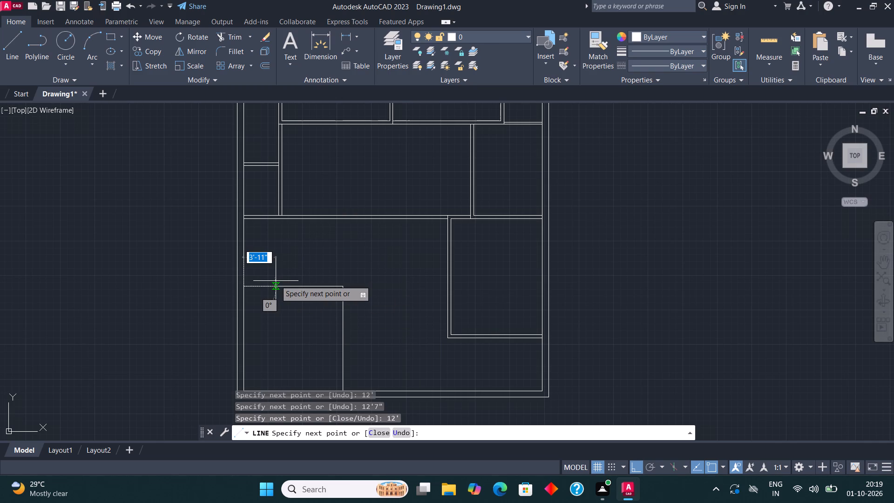
key("space")
Offset the new room's vertical and horizontal lines 4.5" outward to form the second faces of its partitions.
scroll(285, 293, "down", 1)
scroll(313, 292, "up", 1)
left_click(340, 299)
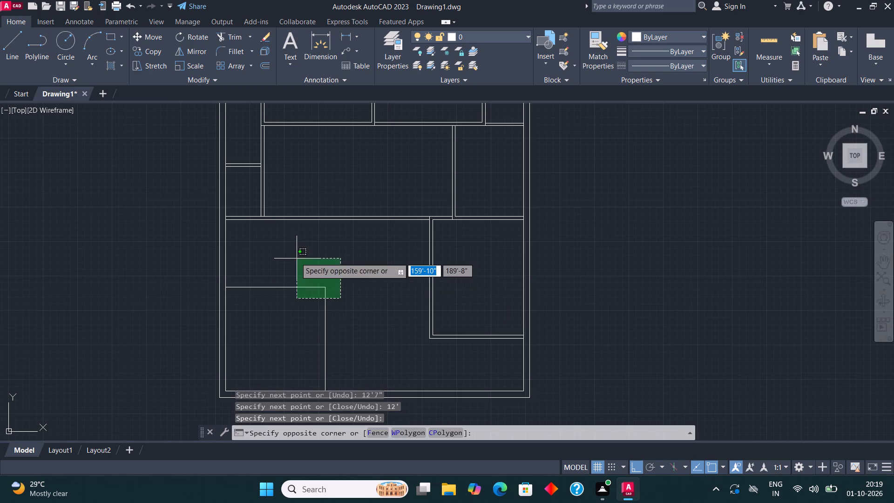
left_click(296, 258)
left_click(266, 65)
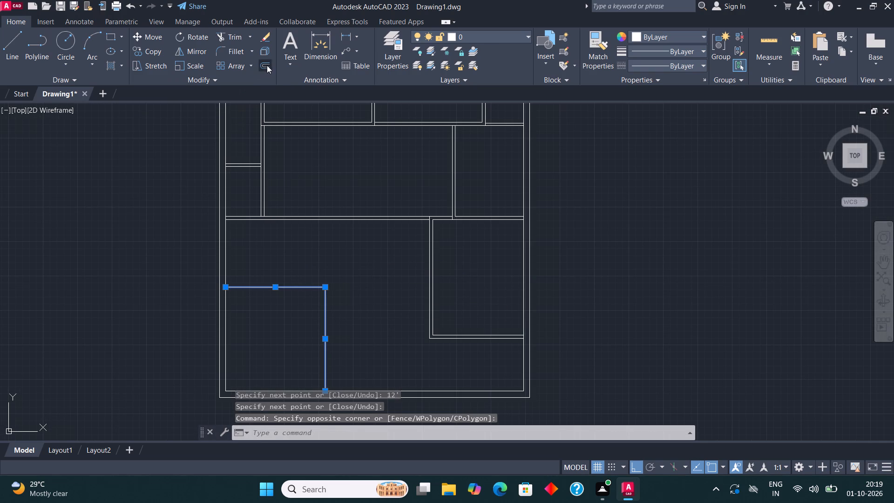
left_click(325, 333)
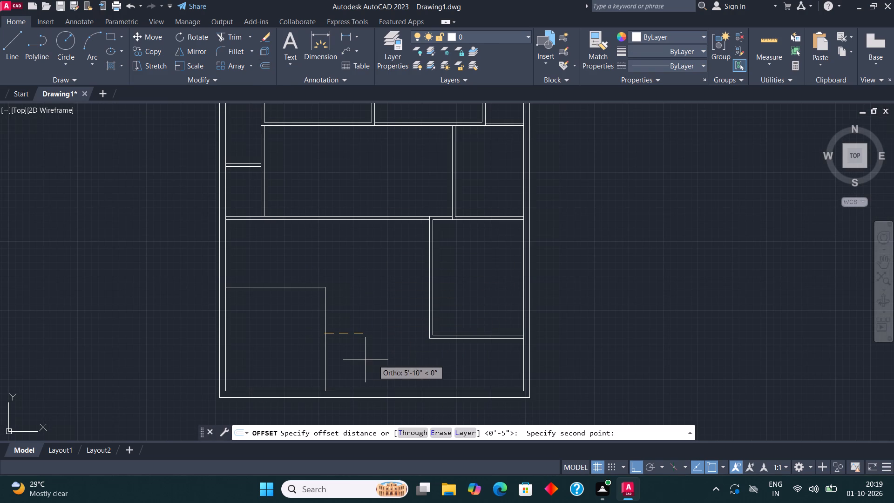
type("4.5\"")
key("Return")
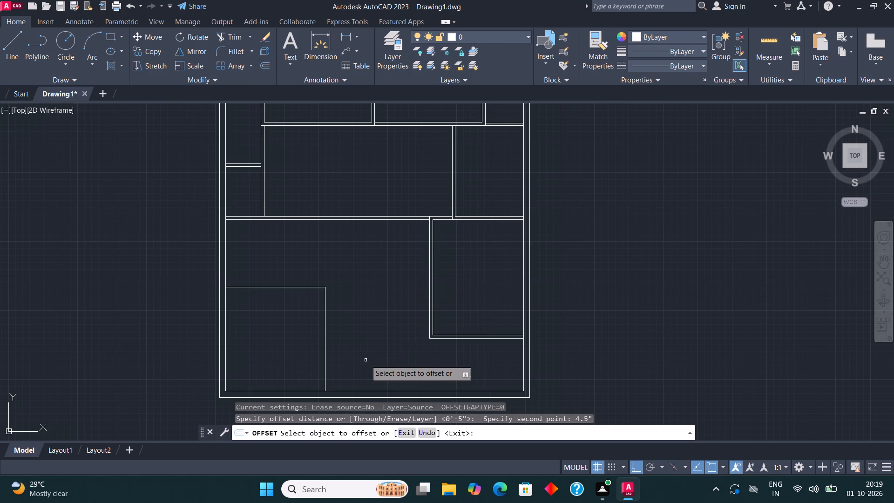
left_click(325, 326)
left_click(345, 324)
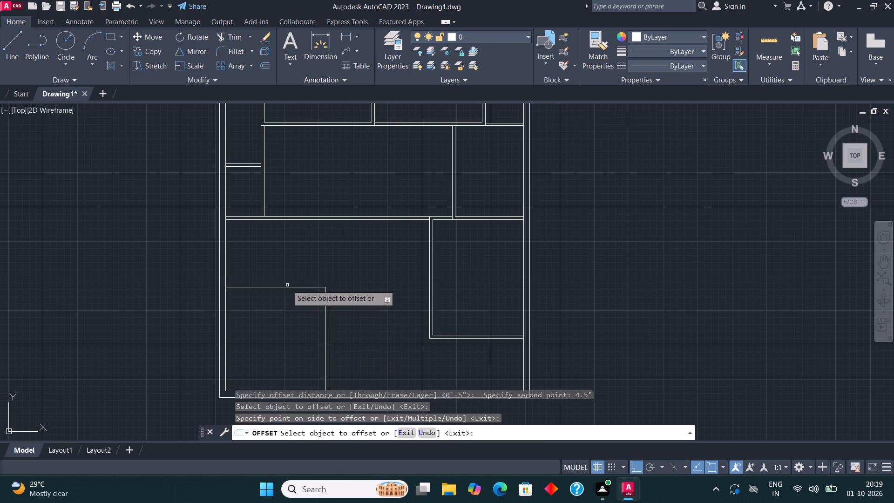
left_click(291, 287)
left_click(298, 270)
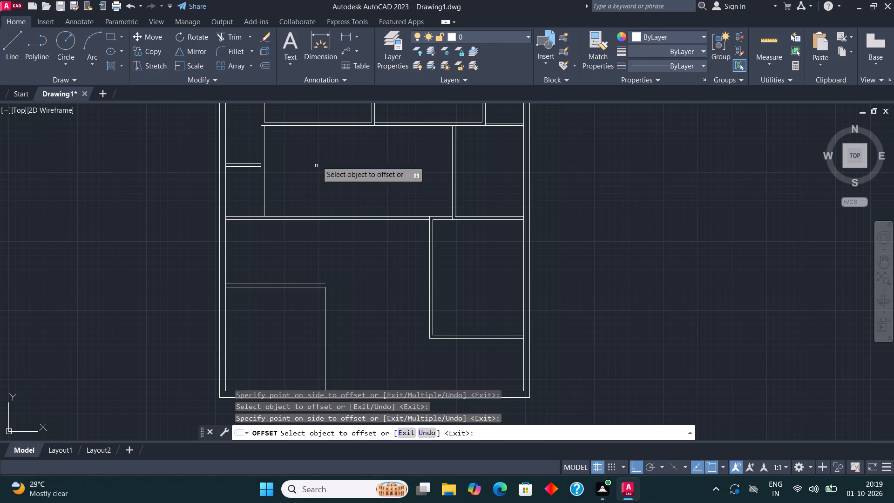
Fillet the two offset lines together to close the outer corner of the new room's partitions.
left_click(240, 52)
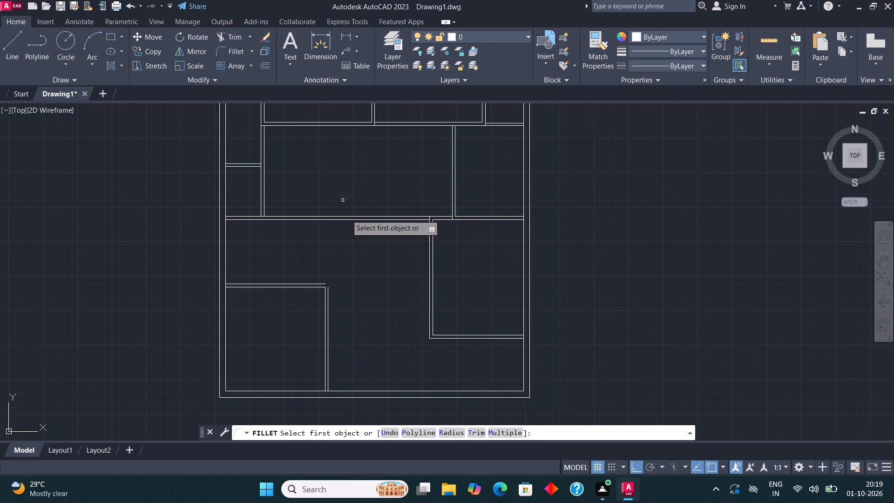
scroll(321, 281, "up", 2)
left_click(320, 290)
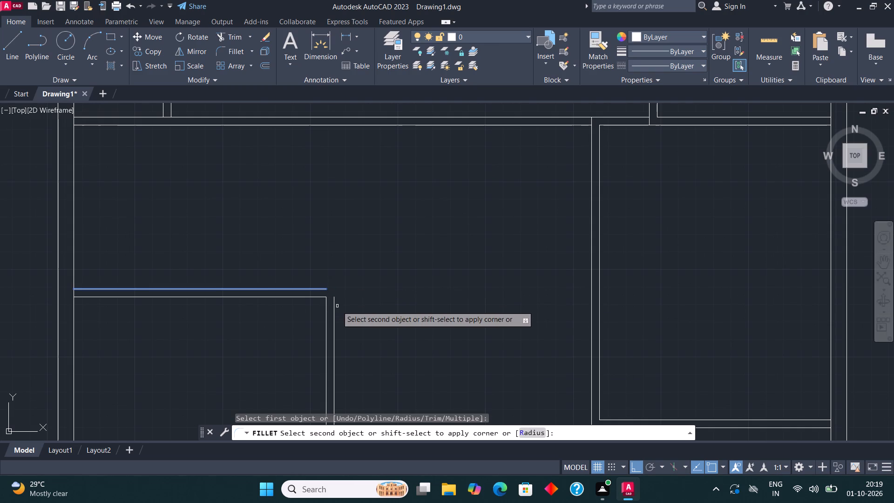
left_click(334, 299)
scroll(325, 323, "down", 2)
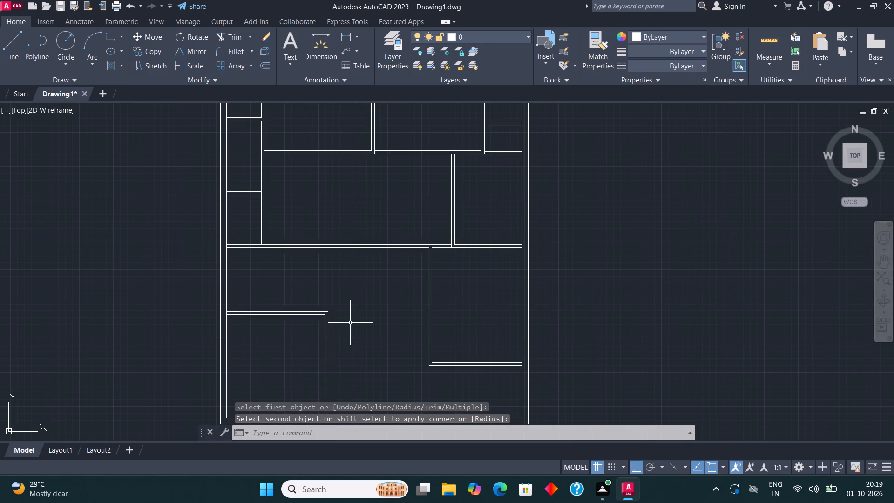
key("Escape")
Open the Tool Palettes and insert the Door - Imperial block in the empty space to the right of the plan.
middle_click_drag(292, 303, 298, 274)
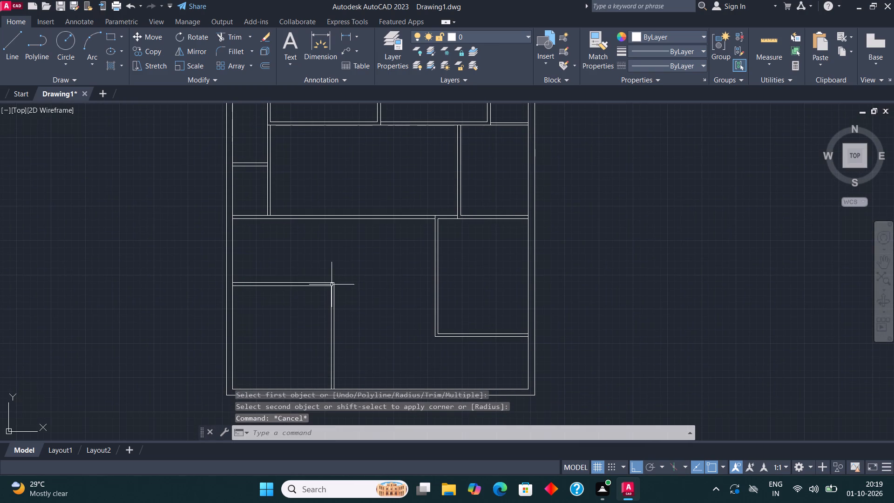
scroll(141, 299, "down", 1)
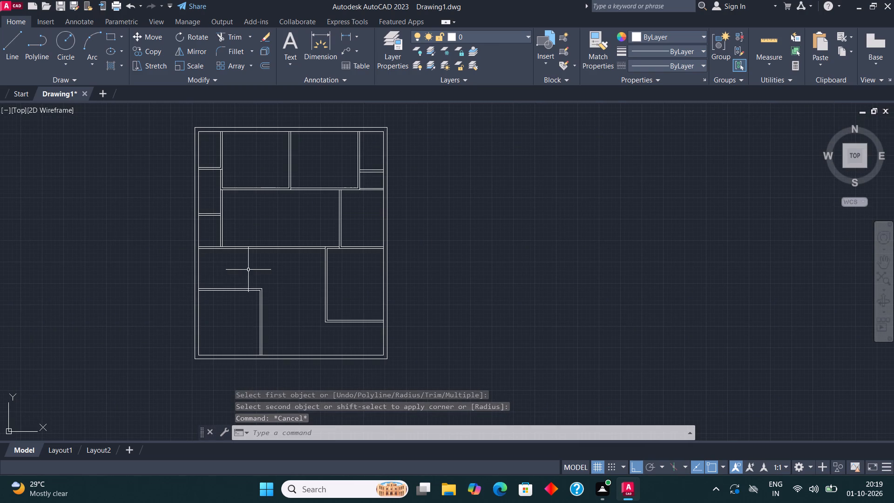
scroll(218, 267, "up", 1)
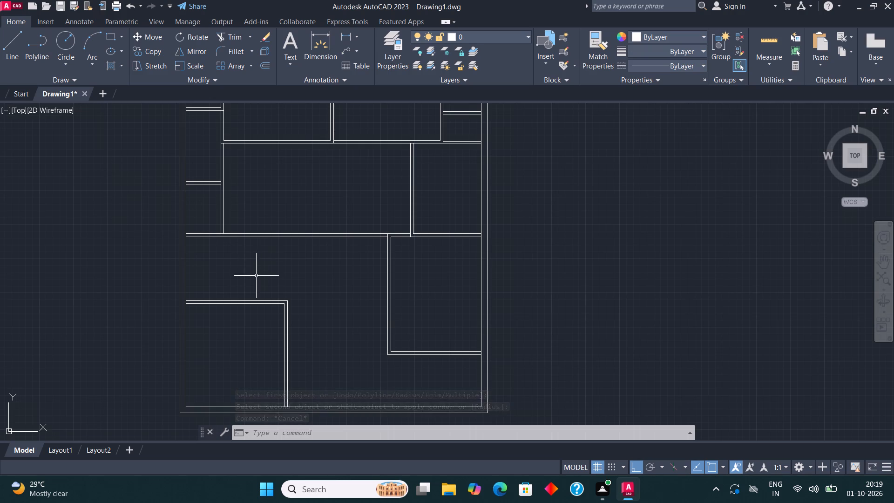
scroll(160, 326, "down", 2)
type("too")
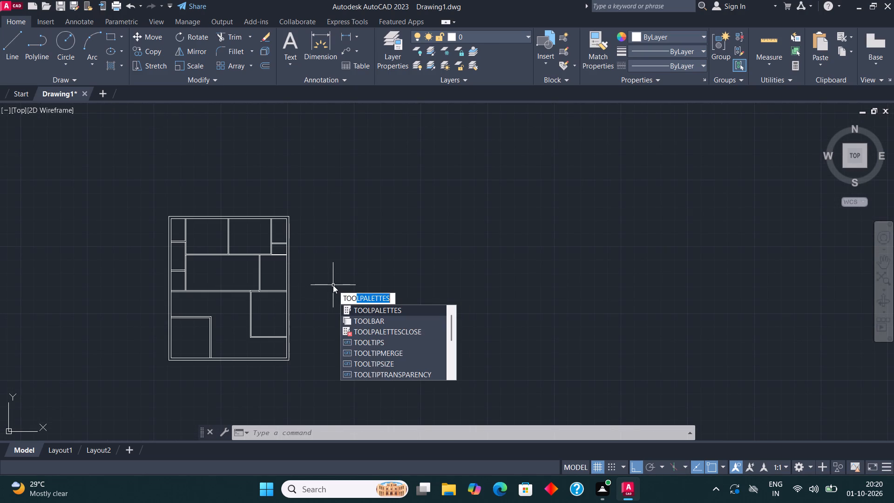
left_click(388, 309)
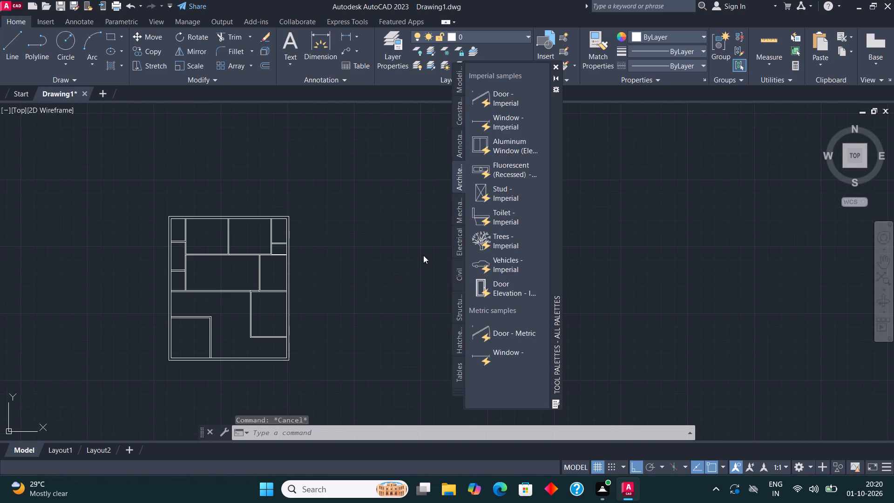
left_click(518, 106)
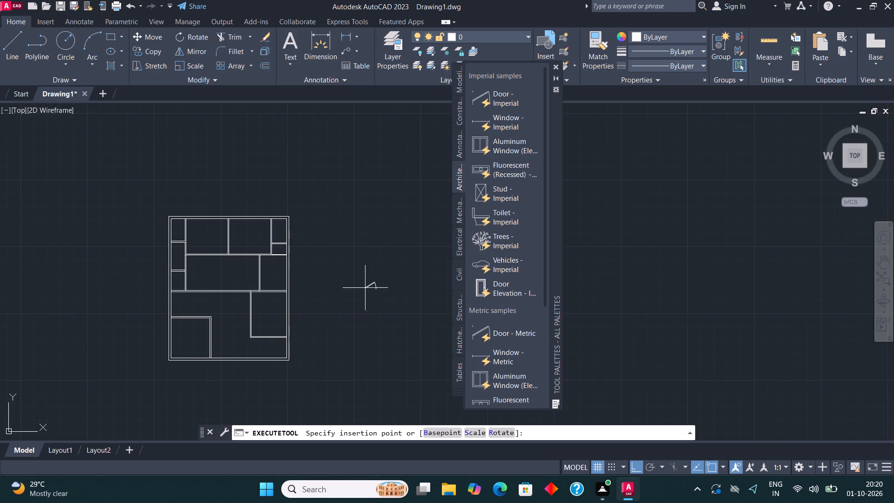
left_click(357, 274)
Insert the Toilet - Imperial and Vehicles - Imperial blocks below the door block, and close the Tool Palettes.
left_click(494, 219)
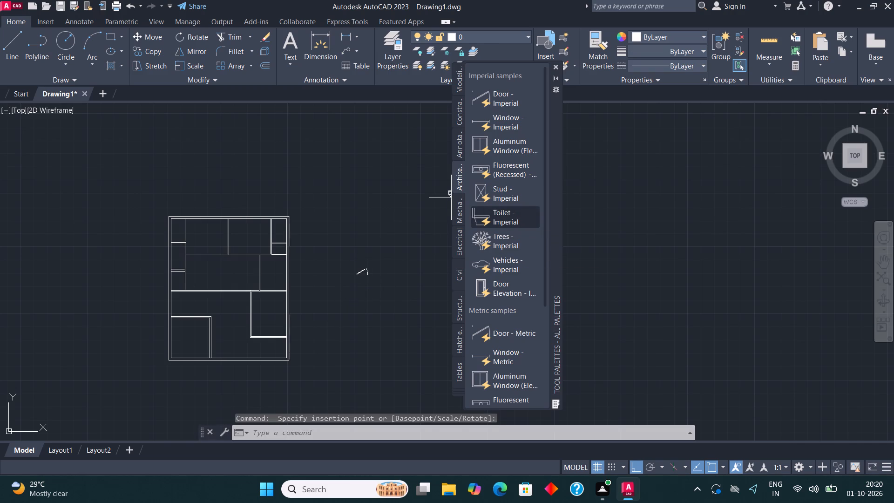
left_click(363, 291)
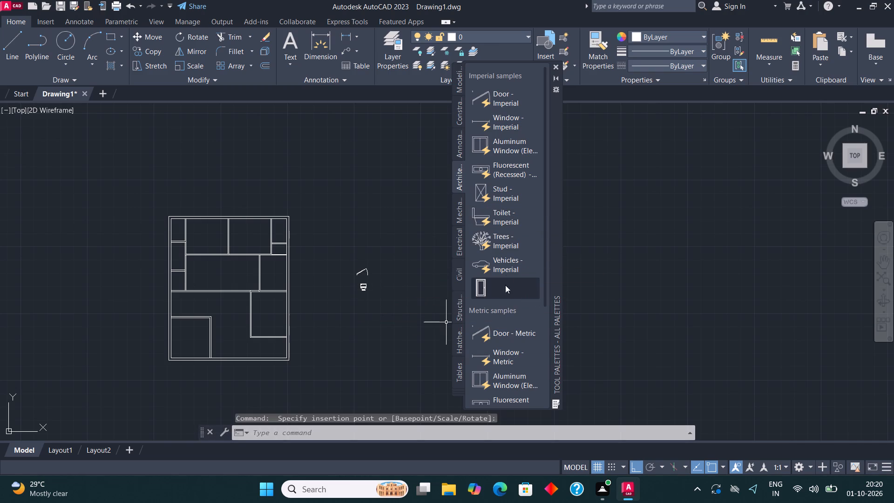
left_click(507, 266)
left_click(347, 324)
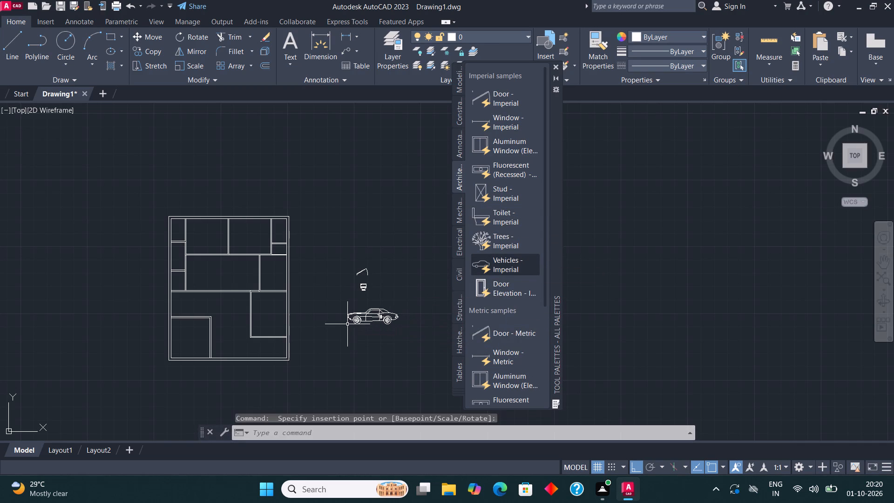
left_click(555, 67)
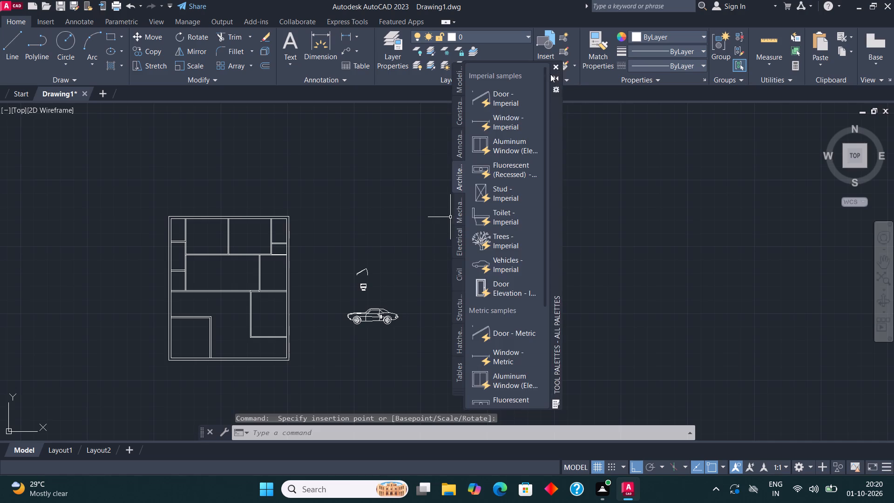
Set the door block's opening angle to 90°.
scroll(365, 277, "up", 3)
left_click(345, 259)
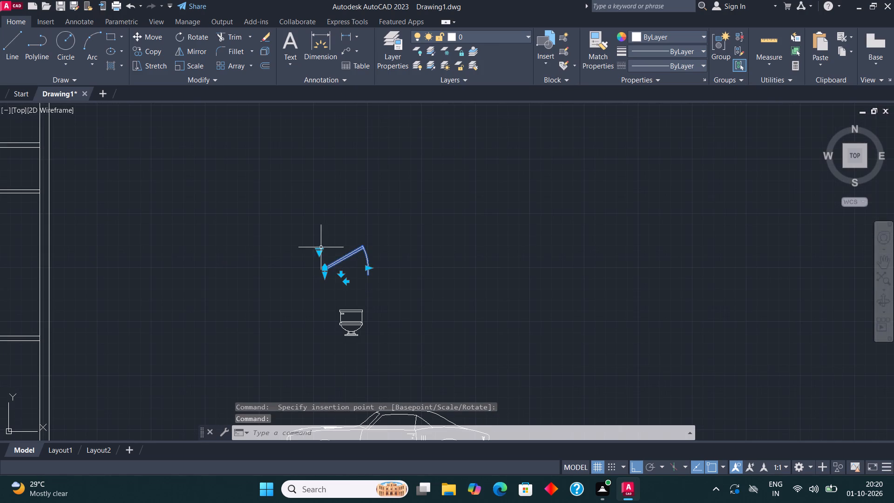
left_click(320, 251)
left_click(362, 294)
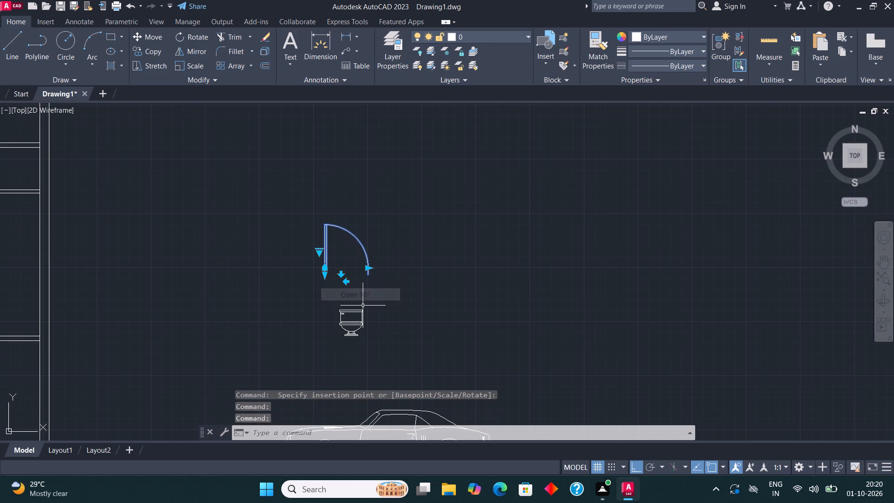
Change the toilet block to the Elongated (Plan) view.
left_click(359, 320)
left_click(336, 344)
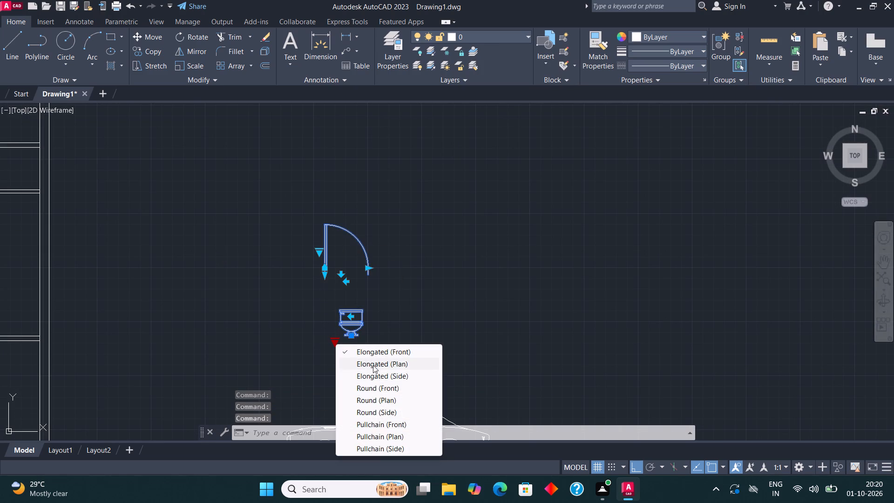
left_click(387, 366)
Change the vehicle block to the Sports Car (Top) view.
scroll(387, 255, "down", 2)
scroll(396, 348, "up", 1)
left_click(376, 317)
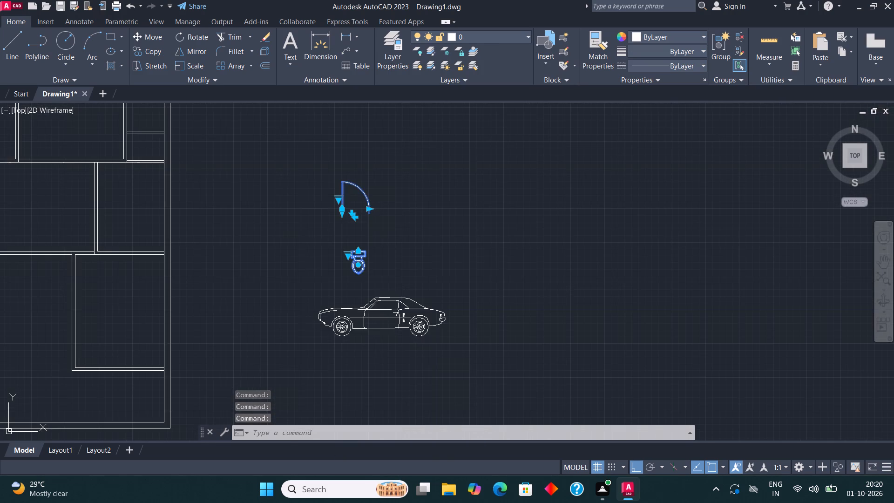
left_click(312, 345)
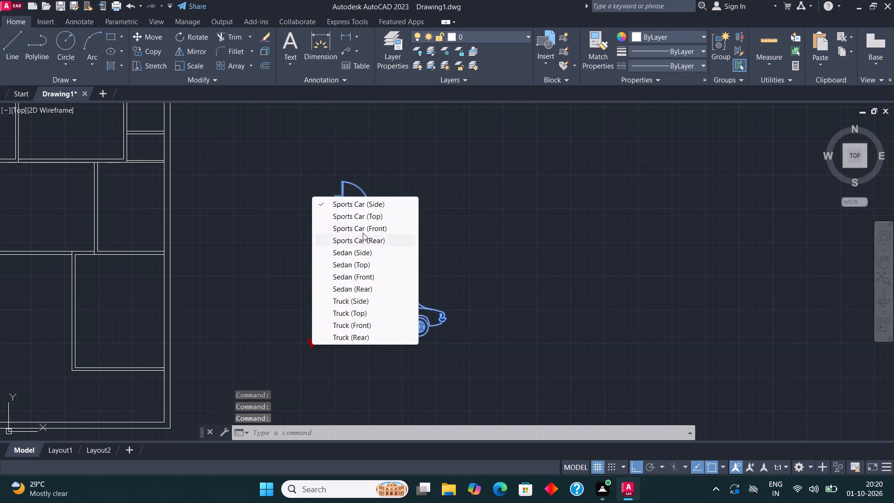
left_click(372, 217)
key("space")
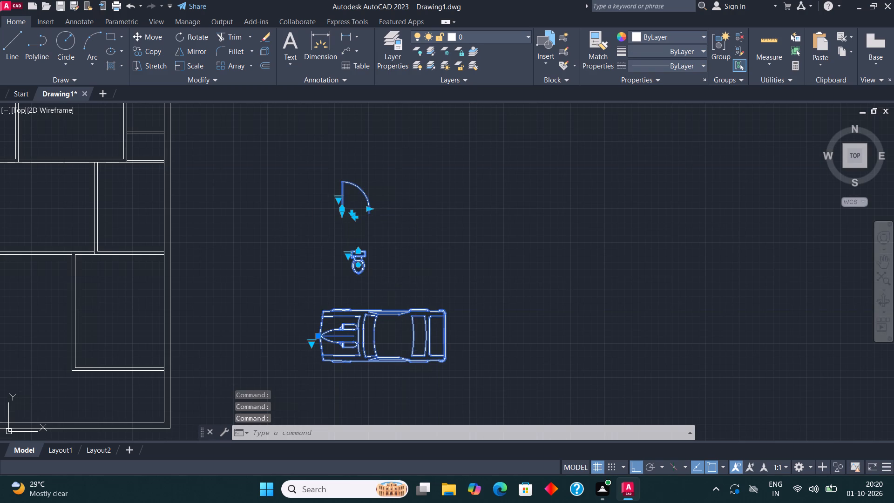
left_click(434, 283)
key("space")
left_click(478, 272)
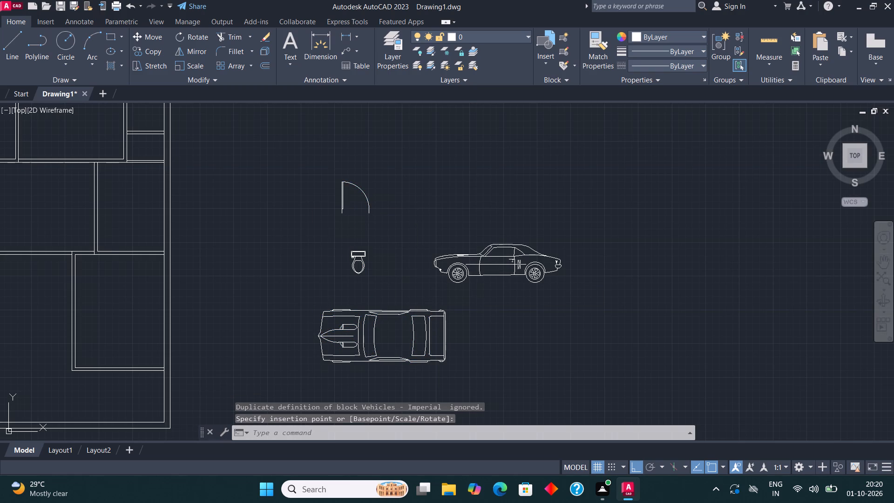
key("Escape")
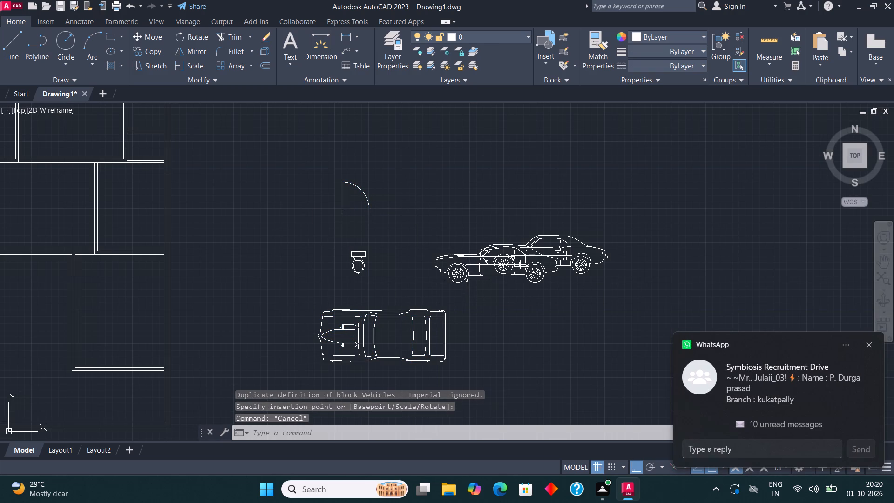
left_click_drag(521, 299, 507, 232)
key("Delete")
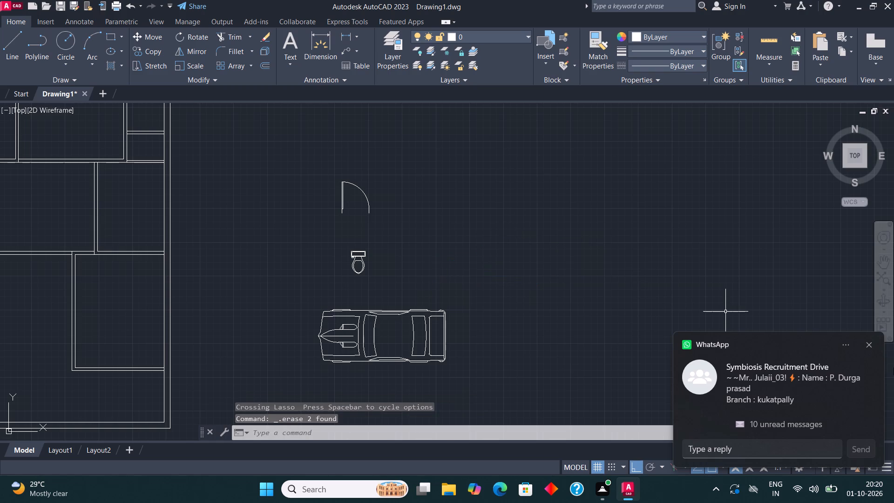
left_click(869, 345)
Mirror the door block about a vertical line just to its right, keeping the original.
scroll(249, 293, "down", 2)
middle_click_drag(234, 299, 300, 322)
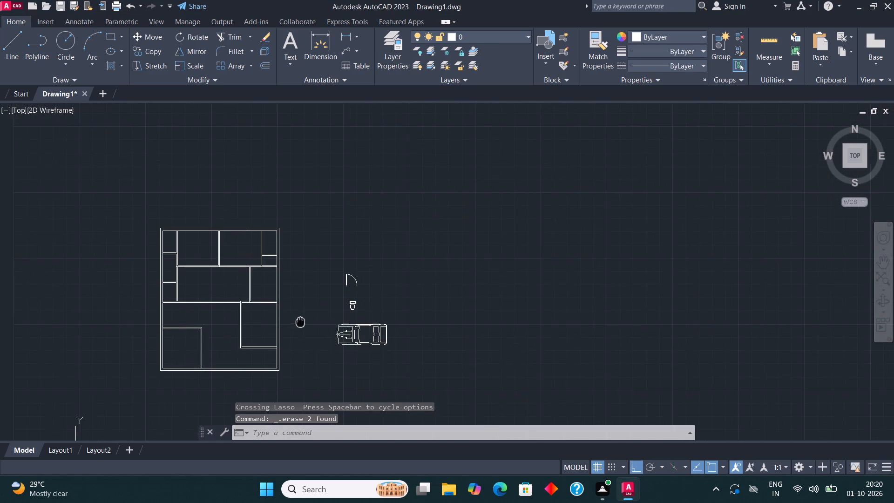
middle_click_drag(300, 322, 300, 322)
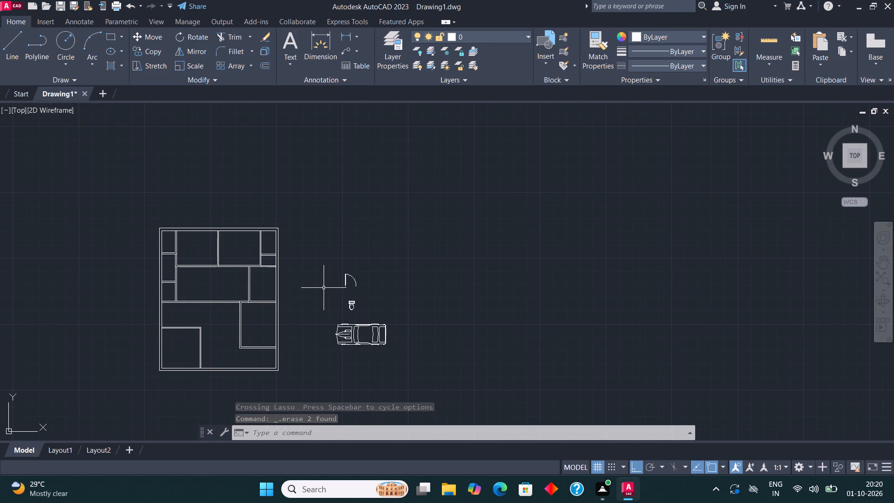
scroll(347, 281, "up", 2)
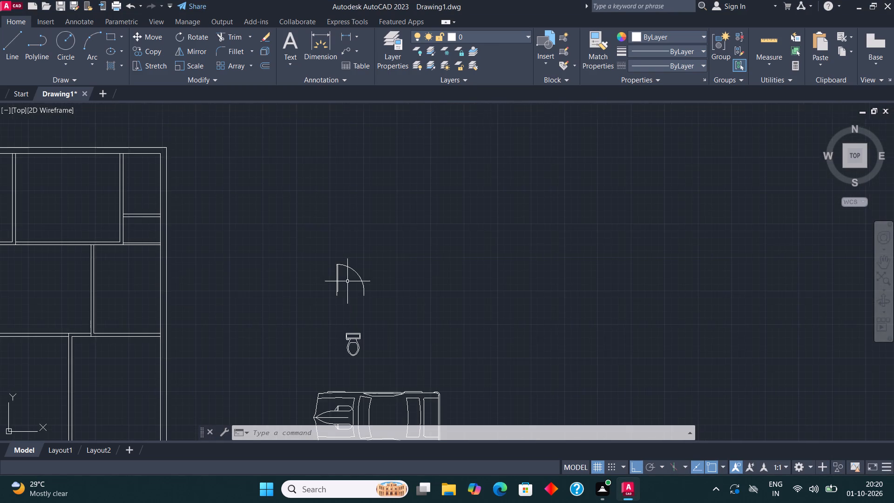
scroll(425, 287, "up", 1)
left_click_drag(287, 285, 281, 281)
left_click(262, 277)
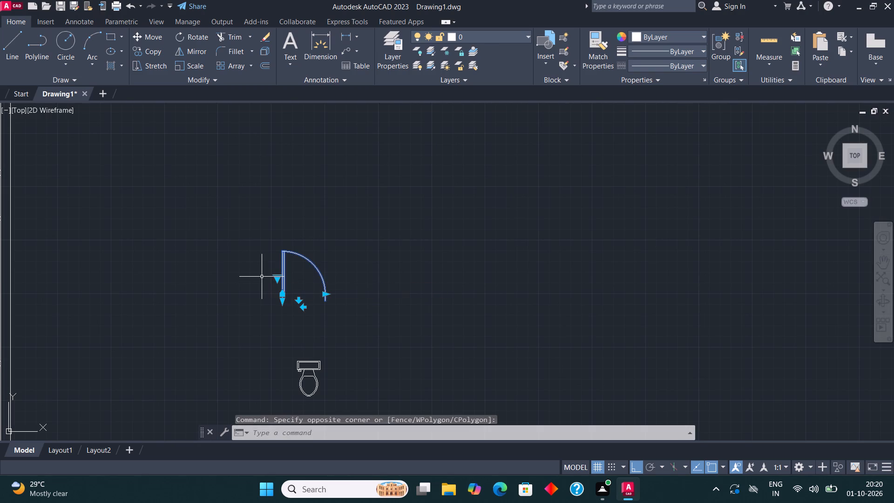
left_click(192, 51)
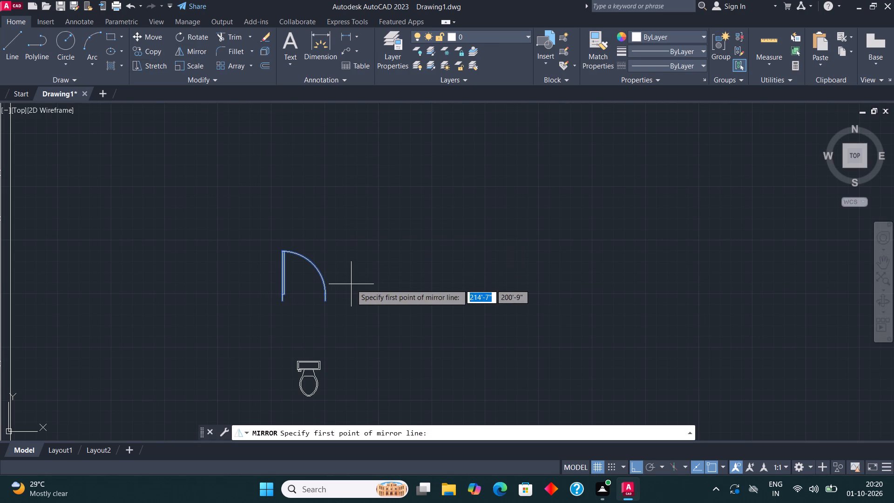
left_click(347, 284)
left_click(348, 308)
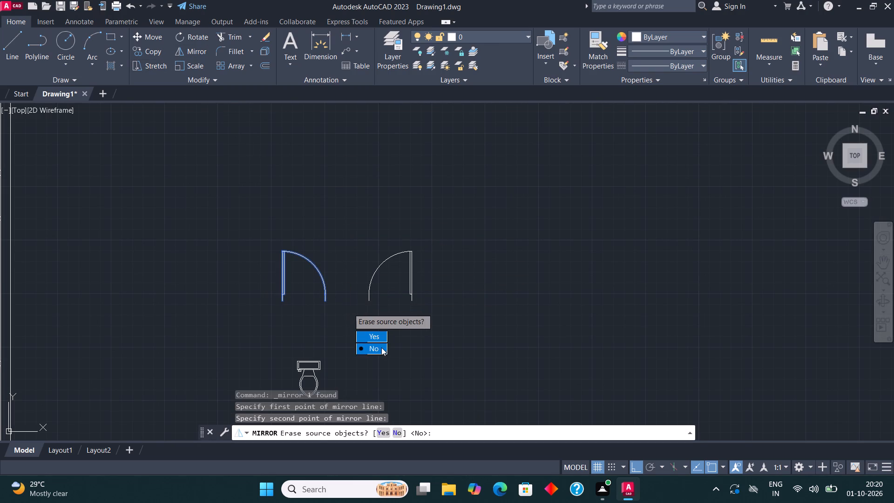
left_click_drag(381, 347, 348, 308)
Mirror both door blocks about a horizontal line near their hinge ends, keeping the originals.
left_click_drag(381, 294, 379, 289)
left_click(282, 261)
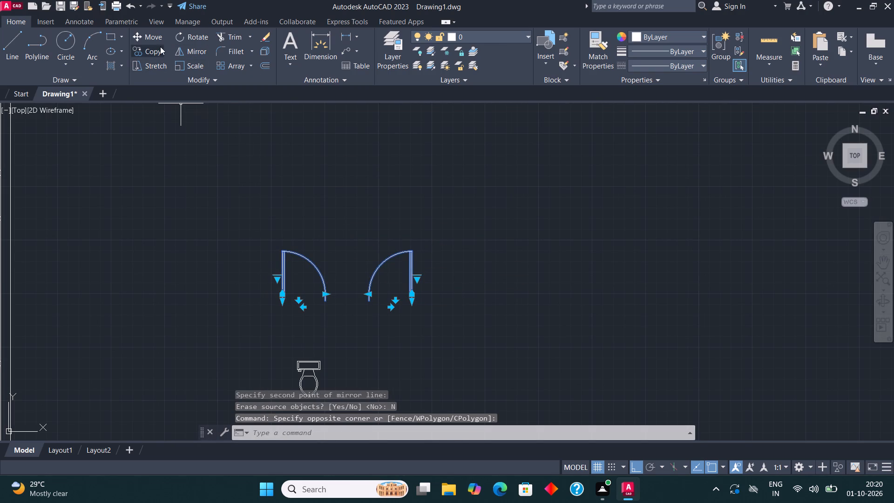
left_click(198, 52)
left_click(346, 289)
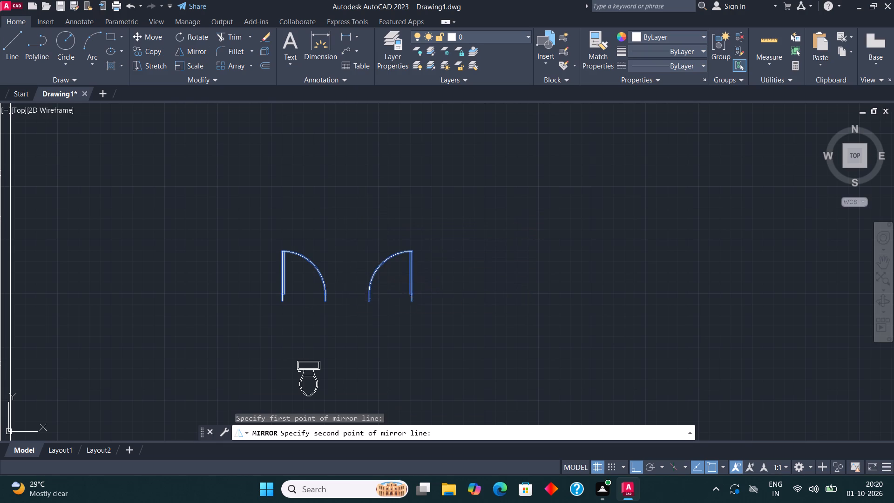
left_click(257, 261)
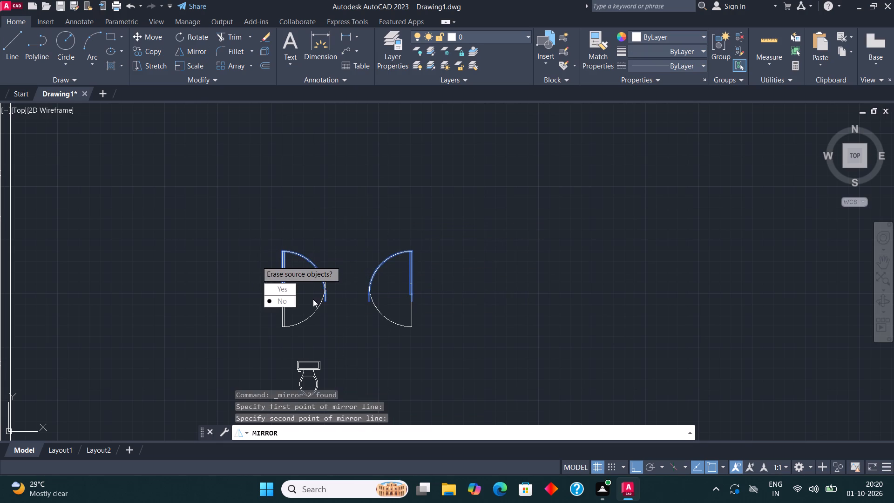
left_click_drag(287, 302, 257, 261)
Move the two upward-opening doors straight up so they stand clear of their mirrored copies.
left_click(302, 257)
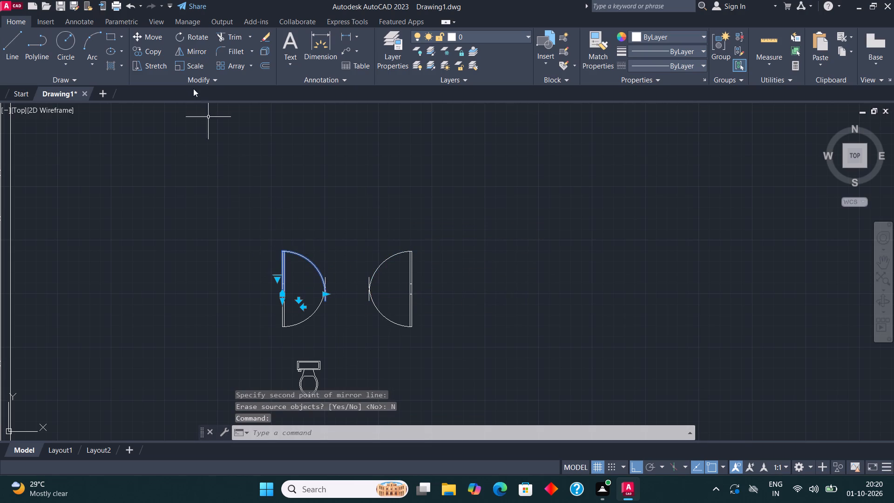
left_click(388, 257)
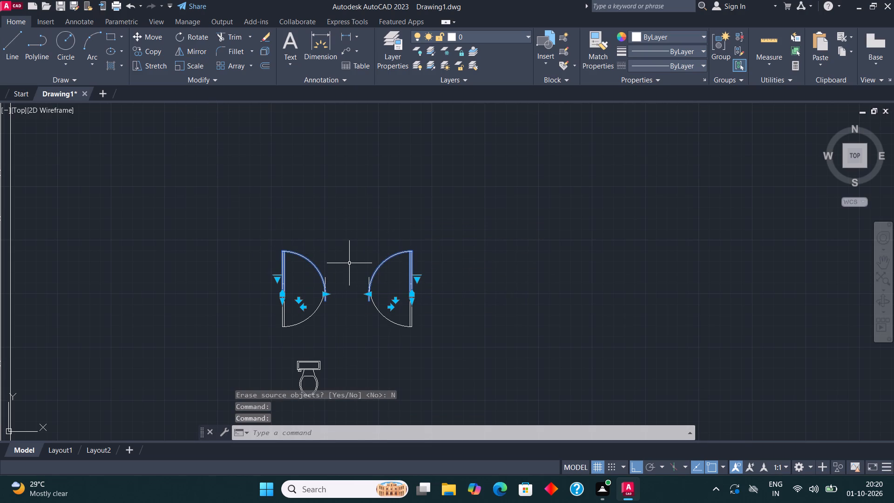
key("m")
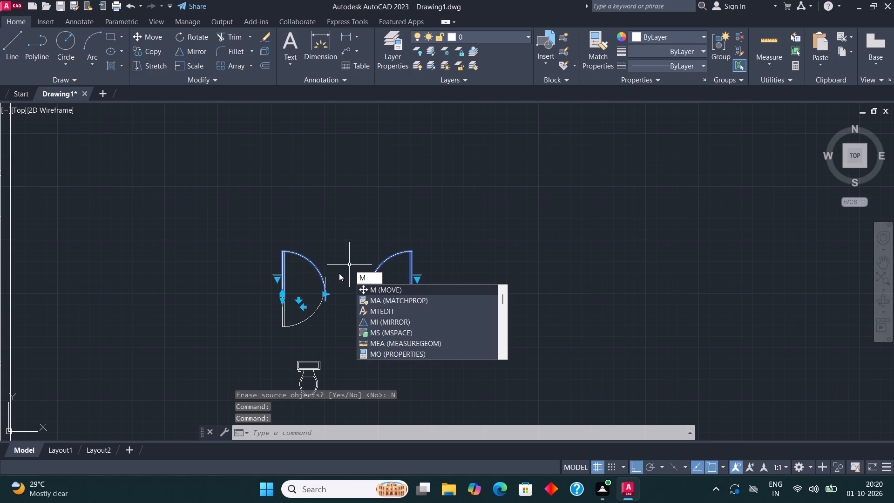
key("Return")
left_click(339, 273)
left_click(334, 224)
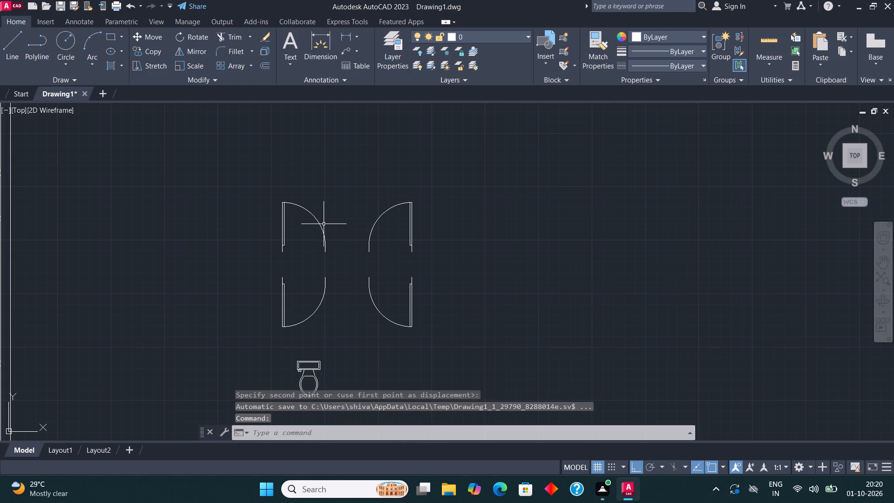
Copy the upper-left door of the group of four into the empty space between it and the floor plan.
left_click(319, 220)
left_click(152, 53)
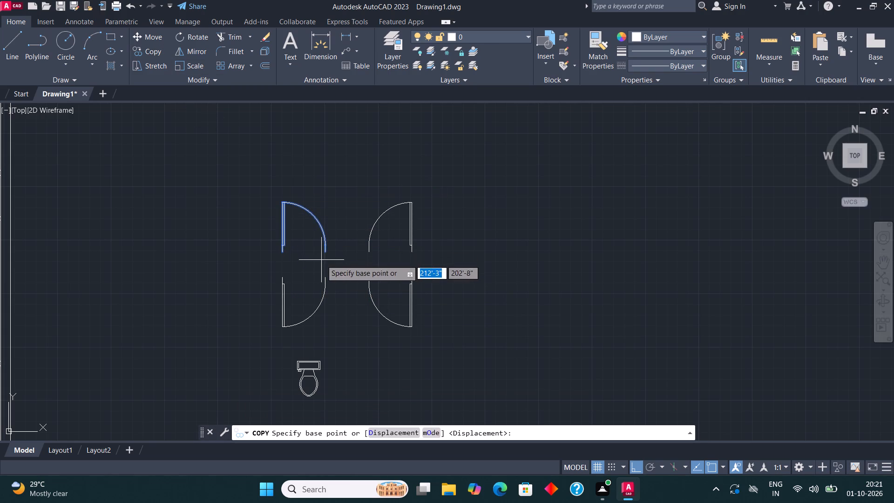
left_click(321, 260)
left_click(148, 242)
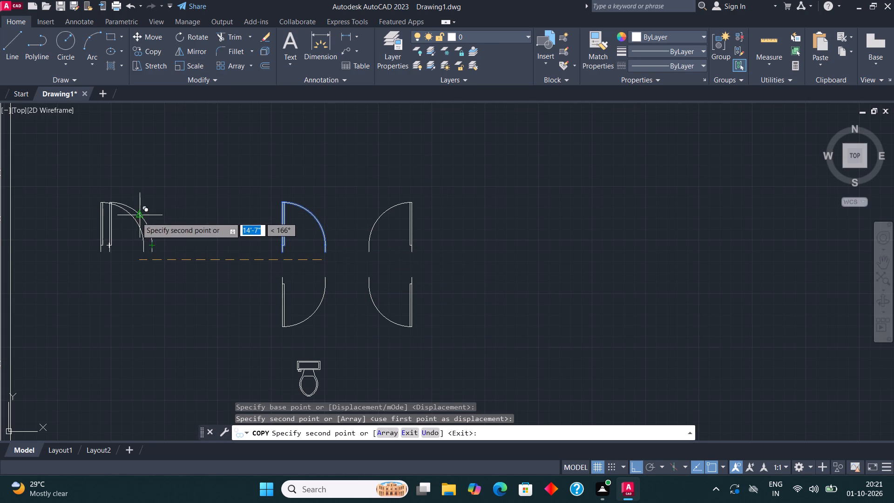
key("Escape")
Rotate the newly copied door by 90° so its leaf lies horizontally.
left_click(126, 222)
left_click(105, 206)
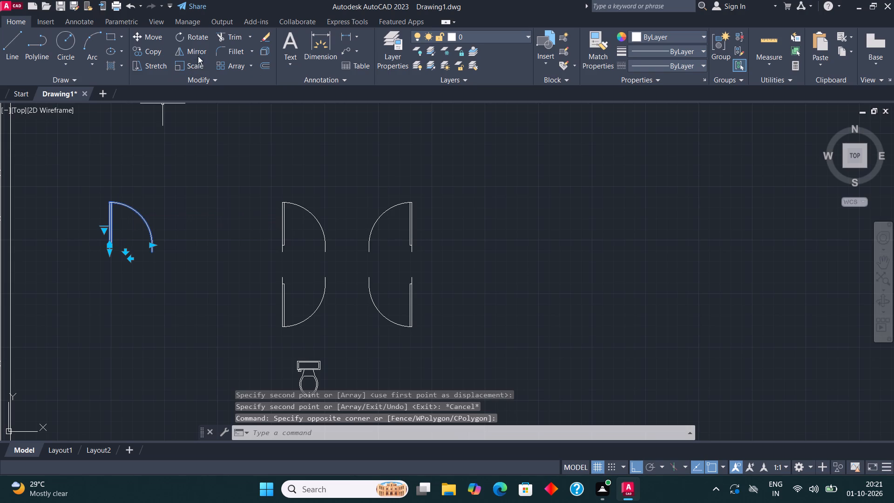
left_click(195, 39)
left_click(147, 238)
left_click(147, 202)
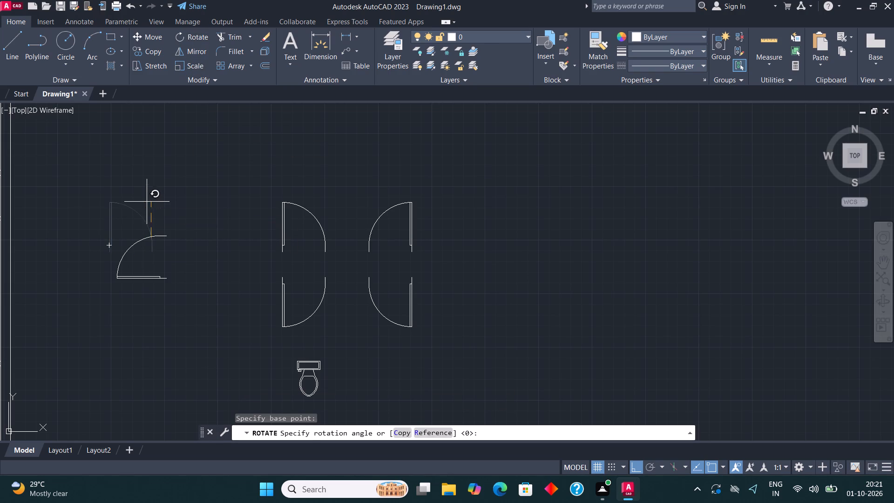
Mirror the rotated door about a horizontal line just above it, keeping the original.
left_click(151, 244)
left_click(142, 229)
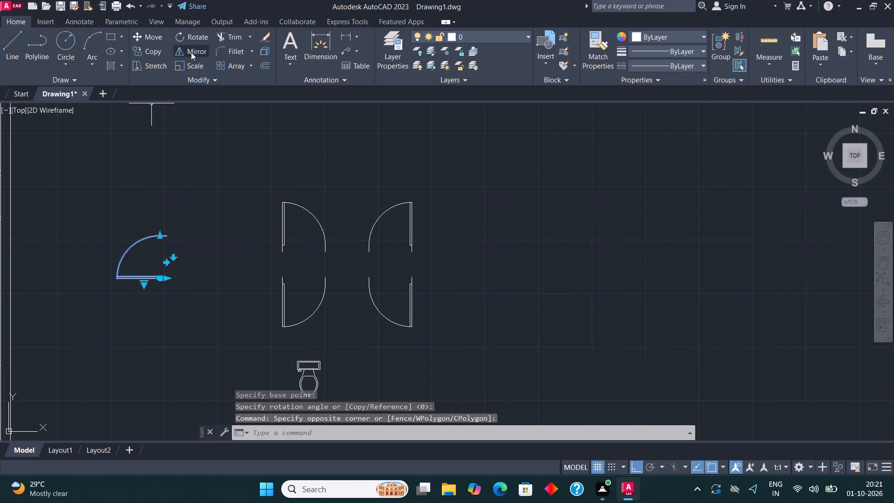
left_click(191, 52)
left_click(151, 218)
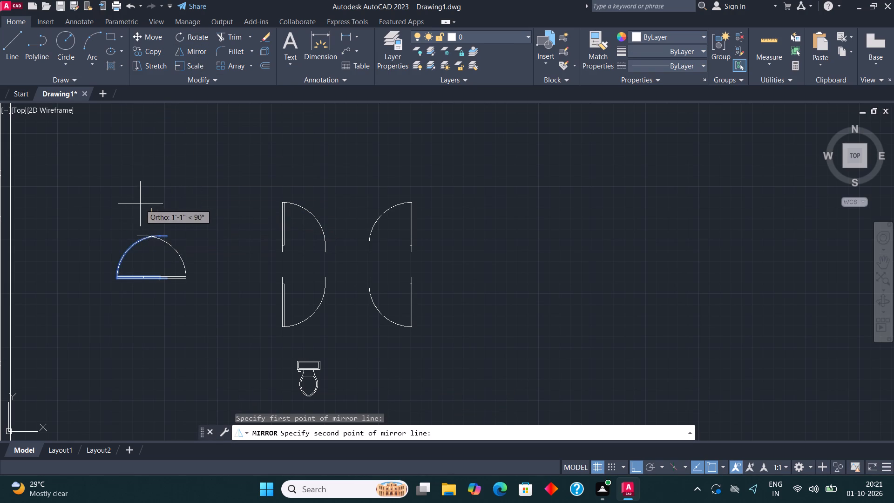
left_click(125, 201)
left_click_drag(160, 240, 125, 201)
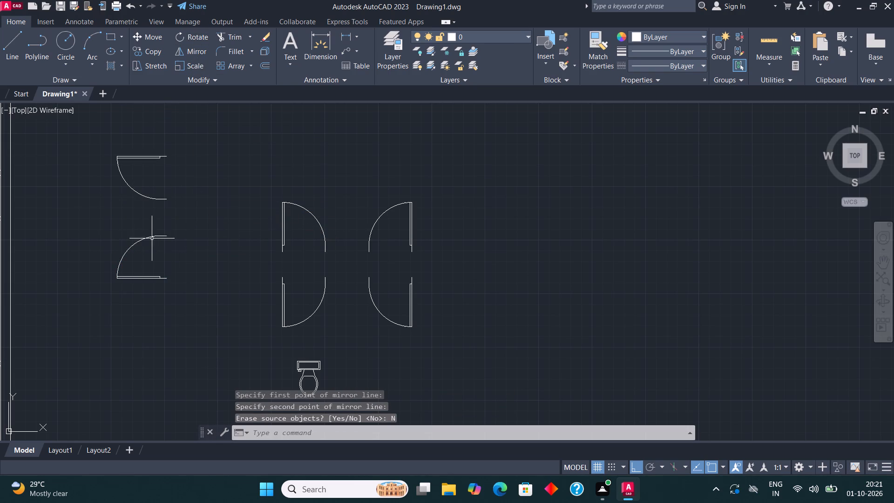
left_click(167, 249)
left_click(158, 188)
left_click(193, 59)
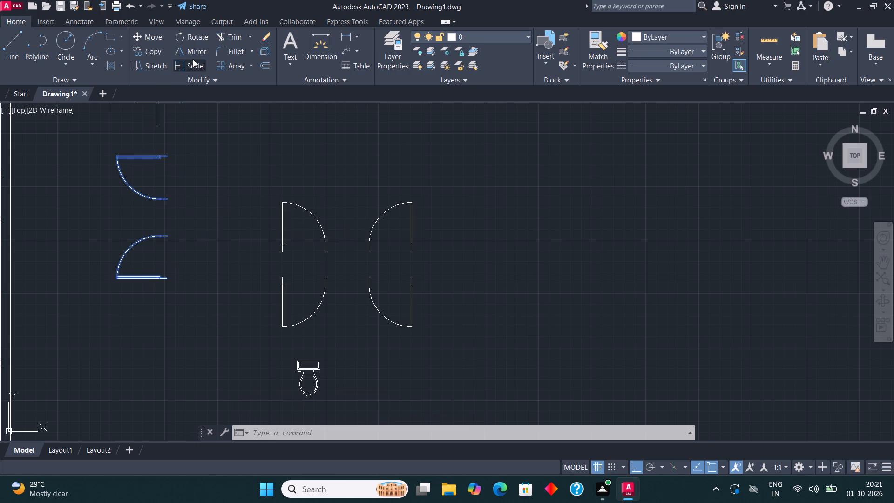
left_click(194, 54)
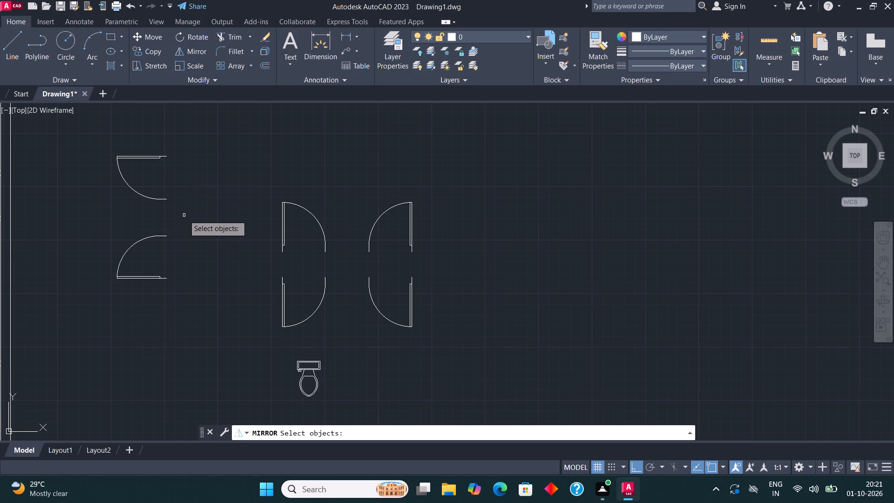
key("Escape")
Mirror the two horizontal-leaf doors about a vertical line just to their right, keeping the originals.
left_click(170, 246)
left_click(149, 151)
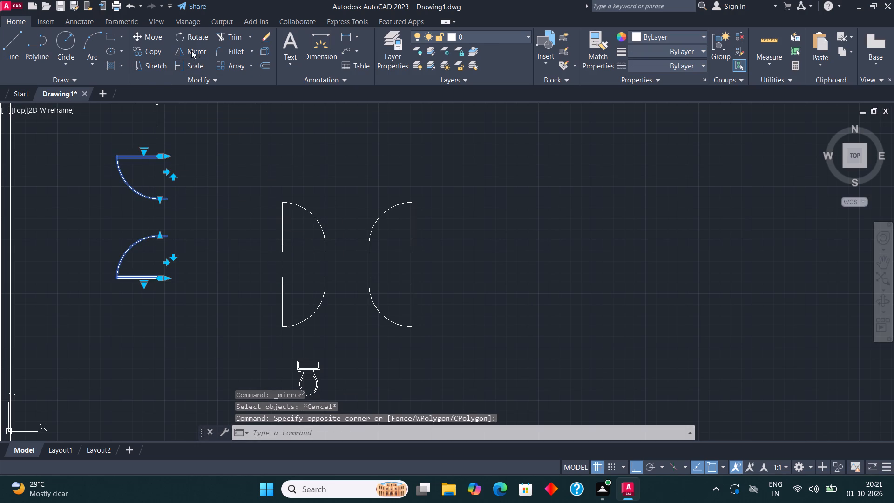
left_click(194, 48)
left_click(185, 215)
left_click(182, 255)
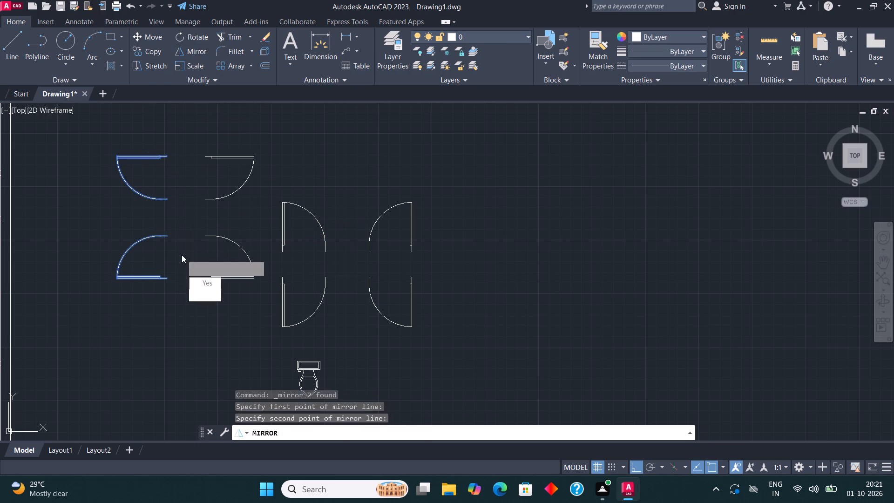
left_click_drag(210, 294, 182, 255)
With Ortho off, copy the upper-left horizontal-leaf door onto the right partition of the plan's top-left room, just below the outer wall.
scroll(443, 253, "down", 2)
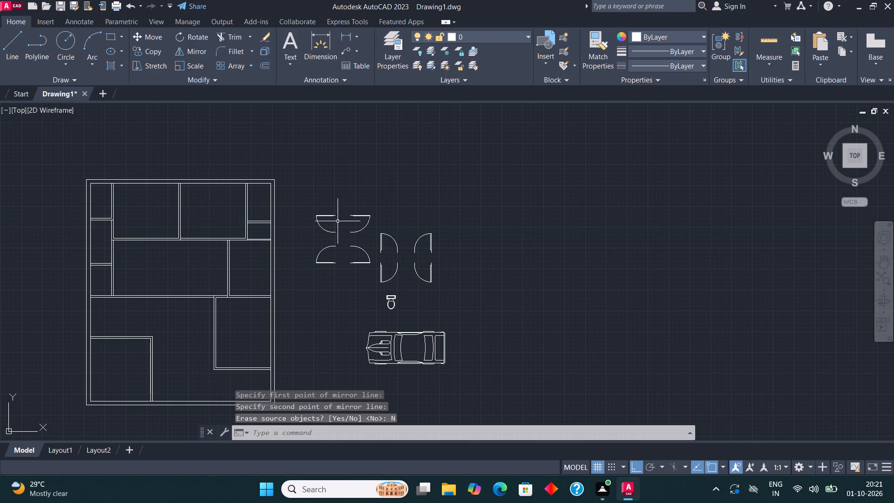
left_click(327, 215)
left_click(160, 52)
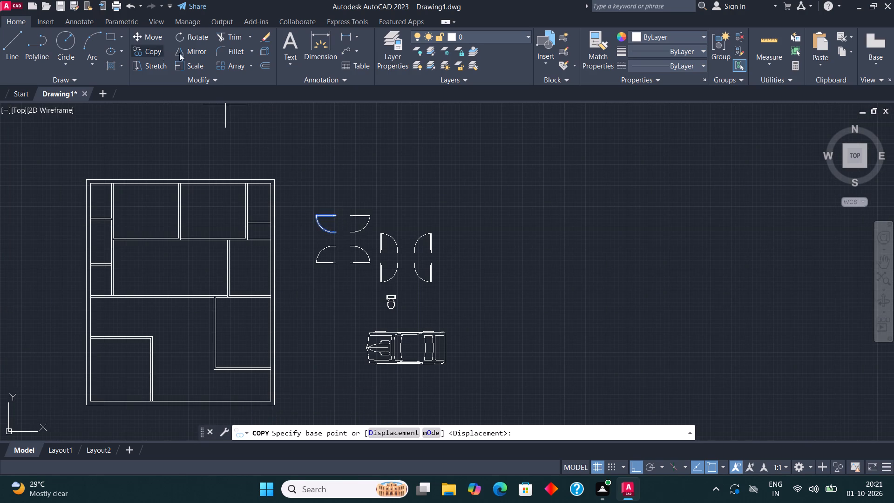
scroll(319, 215, "up", 3)
left_click(376, 211)
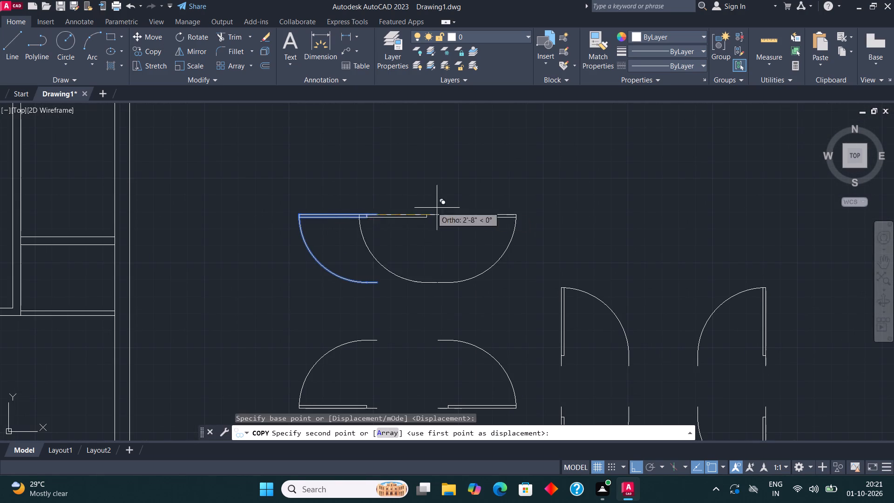
scroll(473, 226, "down", 3)
key("F8")
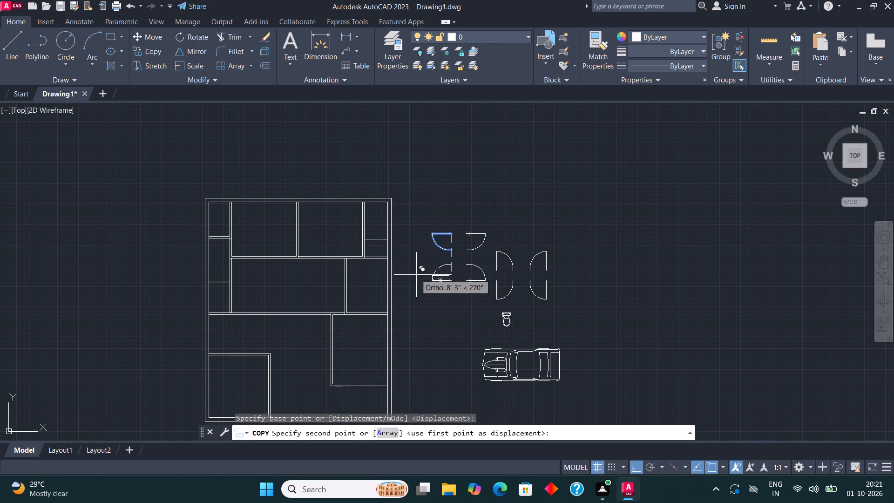
scroll(254, 213, "up", 4)
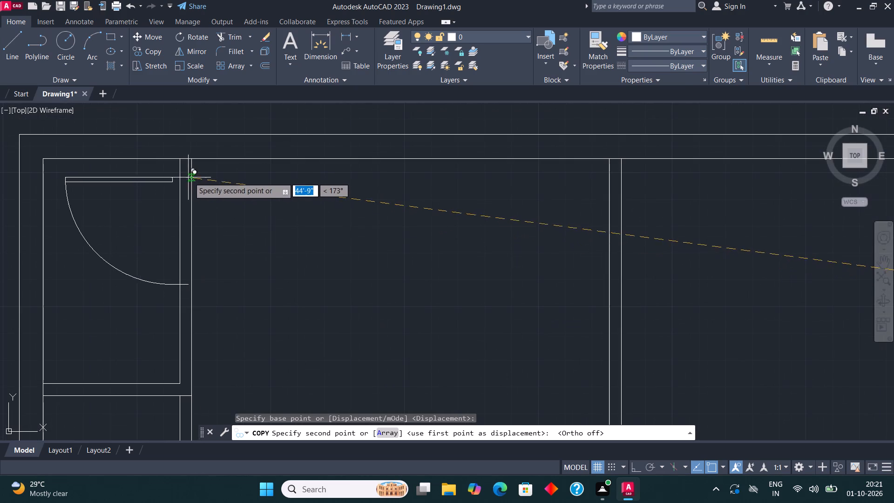
left_click(190, 176)
scroll(524, 256, "down", 2)
key("Escape")
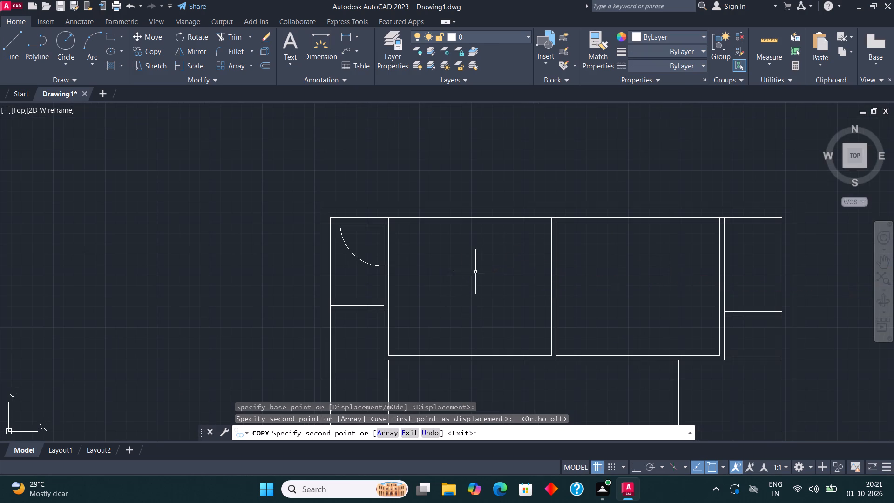
Scale down the door in the top-left room to about four-fifths of its size, from its hinge corner on the partition.
scroll(402, 231, "up", 2)
left_click(339, 220)
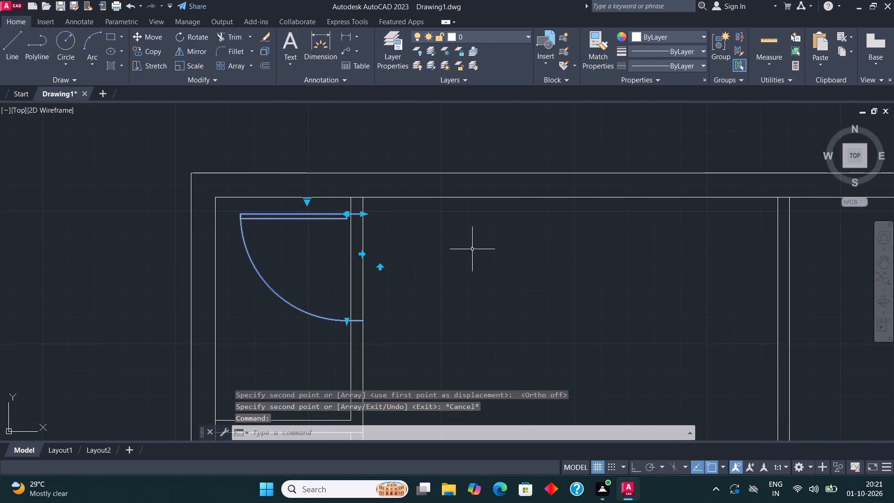
left_click(194, 69)
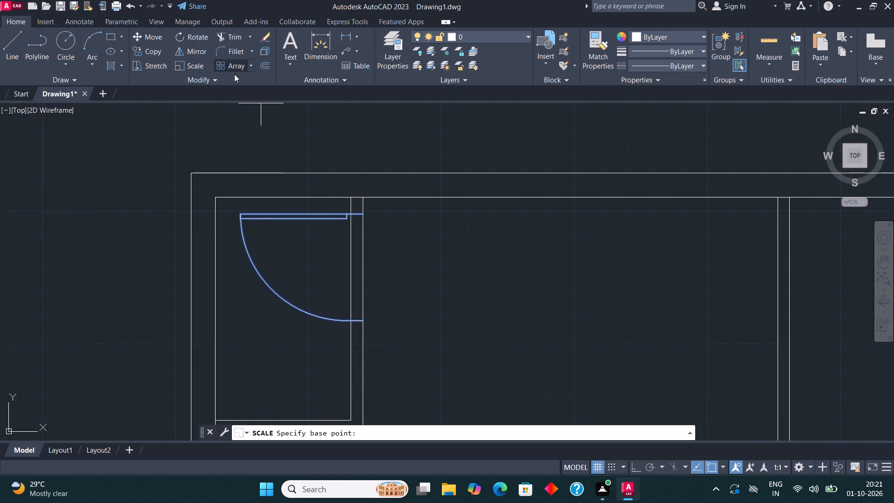
left_click(363, 212)
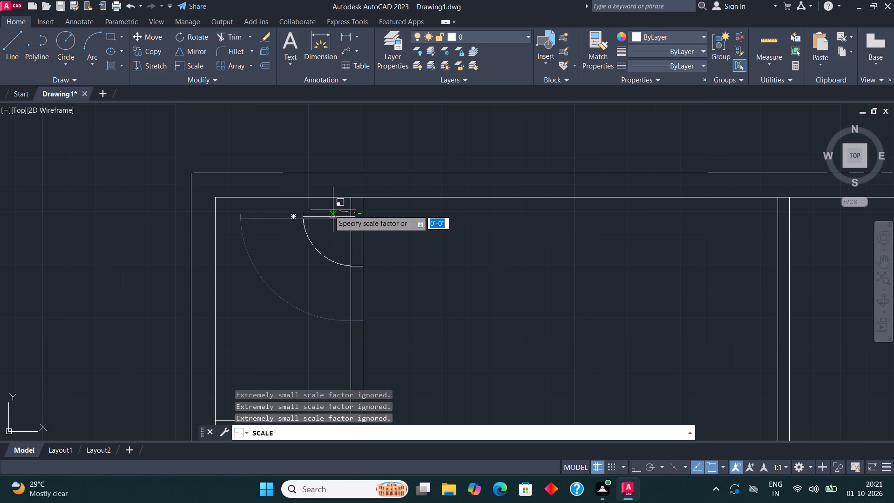
left_click(312, 210)
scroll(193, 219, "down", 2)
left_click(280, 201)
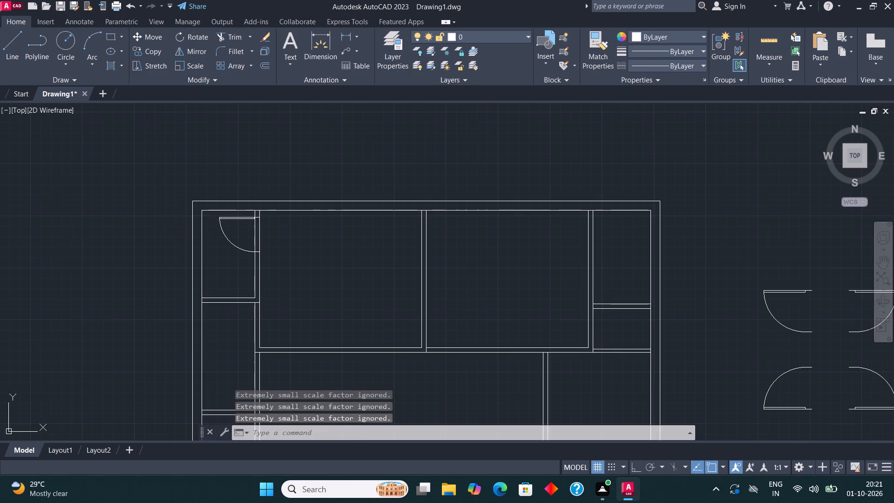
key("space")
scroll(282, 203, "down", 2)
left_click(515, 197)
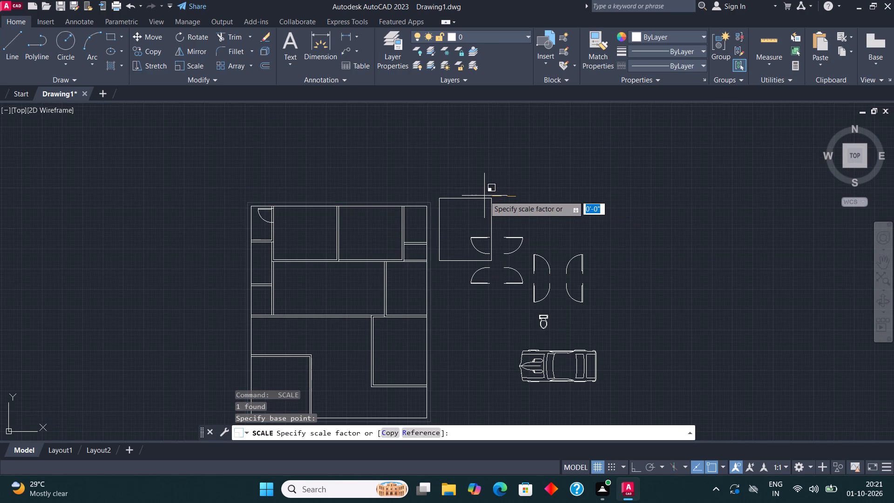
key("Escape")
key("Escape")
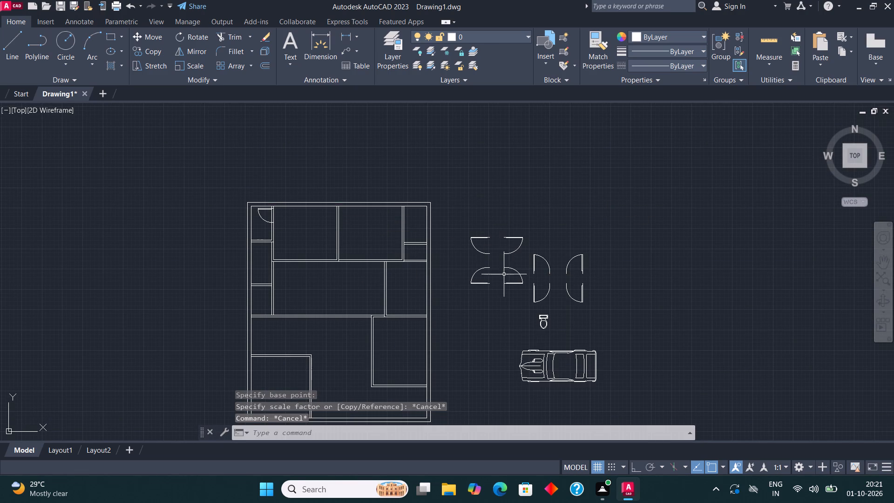
Copy the upper-right vertical-leaf door onto the bottom partition of the left large upper room, just left of the central partition.
left_click(582, 265)
left_click(155, 53)
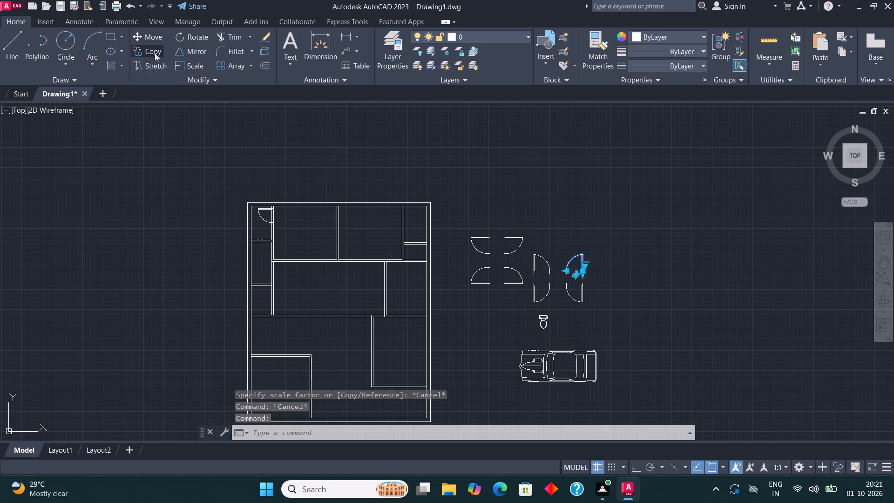
left_click(584, 276)
scroll(332, 249, "up", 4)
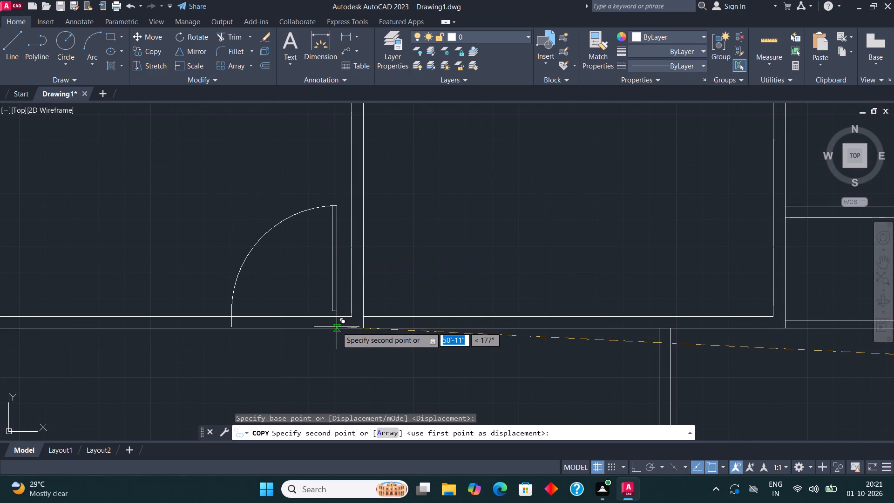
left_click(337, 327)
scroll(308, 320, "down", 3)
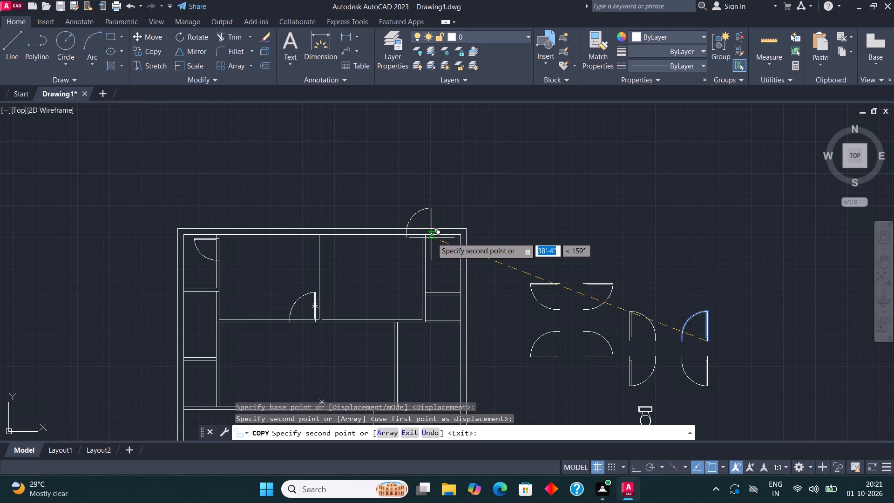
scroll(432, 238, "down", 1)
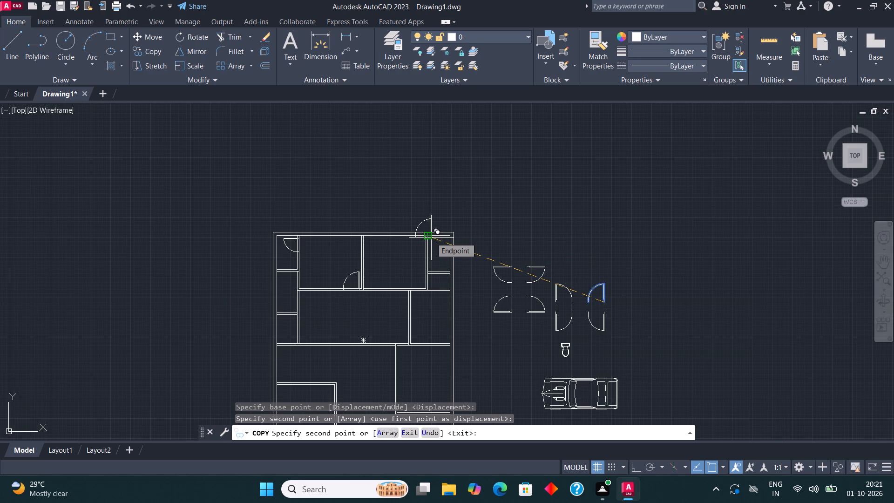
key("Escape")
Copy the upper-left vertical-leaf door onto the bottom partition of the right large upper room, just right of the central partition.
scroll(618, 315, "up", 1)
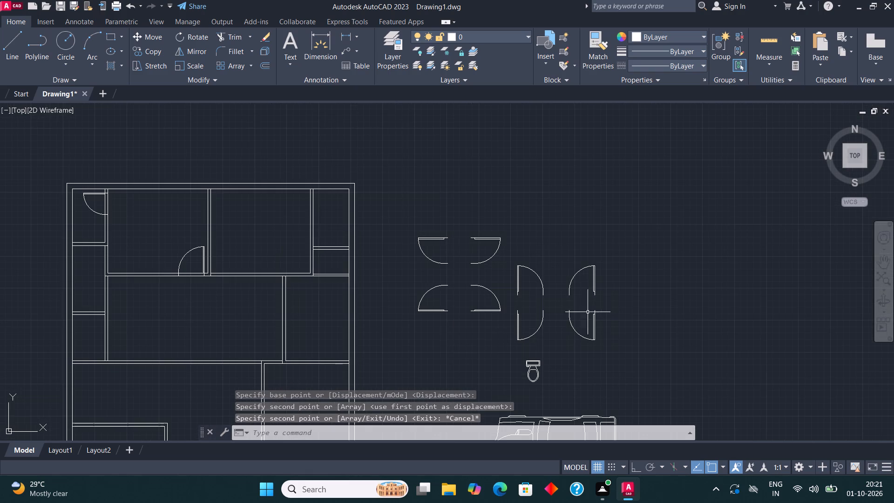
left_click(519, 282)
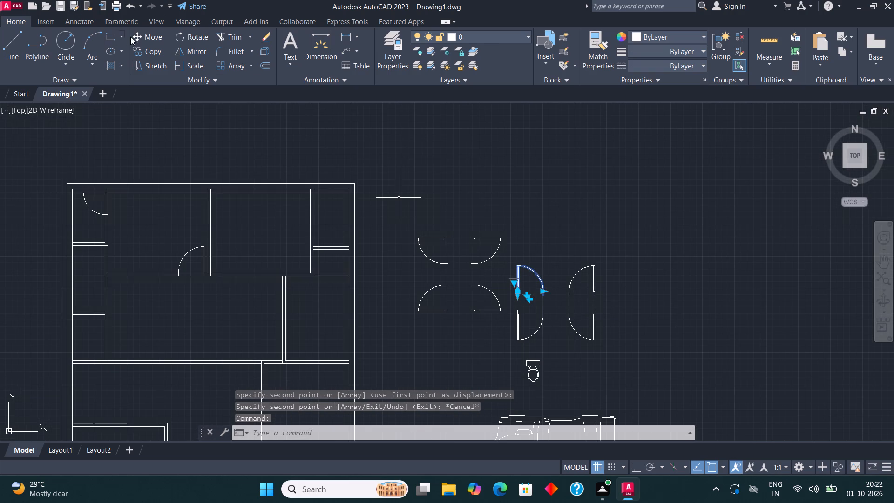
left_click(150, 51)
left_click(515, 299)
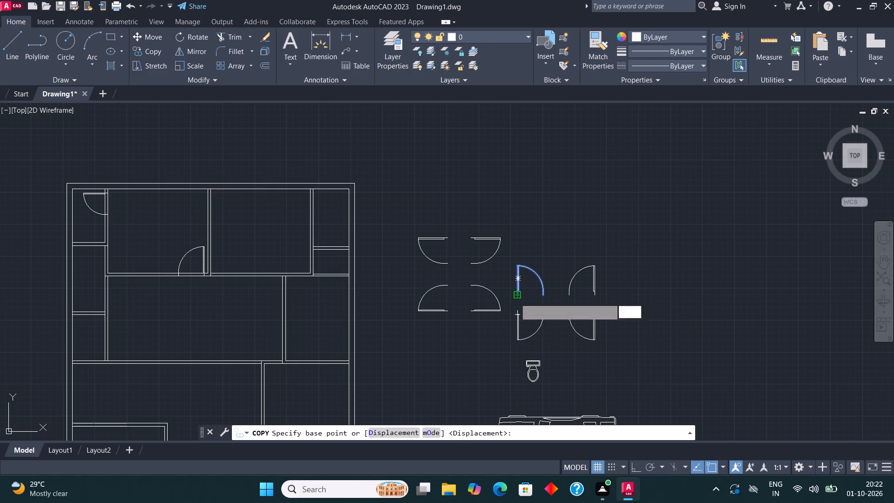
scroll(223, 272, "up", 4)
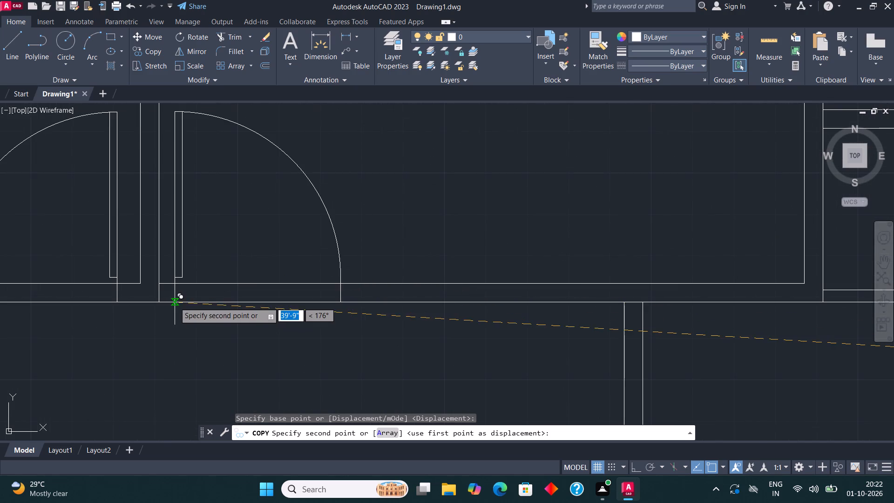
left_click(181, 303)
scroll(519, 311, "down", 4)
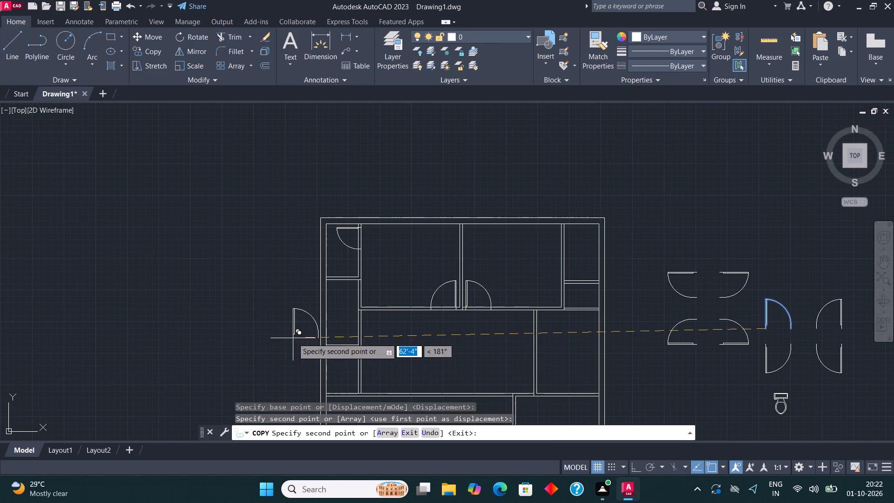
key("Escape")
Copy the upper-right horizontal-leaf door onto the left partition of the plan's top-right room, just below the outer wall.
scroll(372, 262, "down", 2)
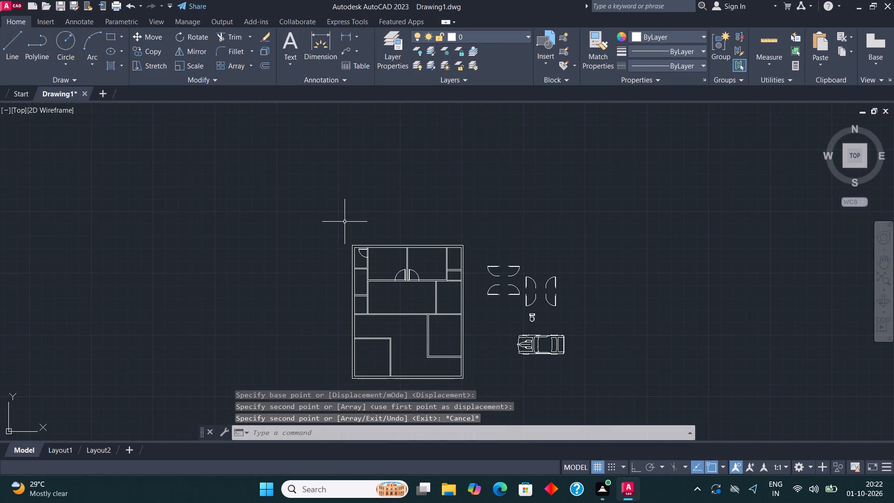
scroll(516, 267, "up", 1)
left_click(514, 263)
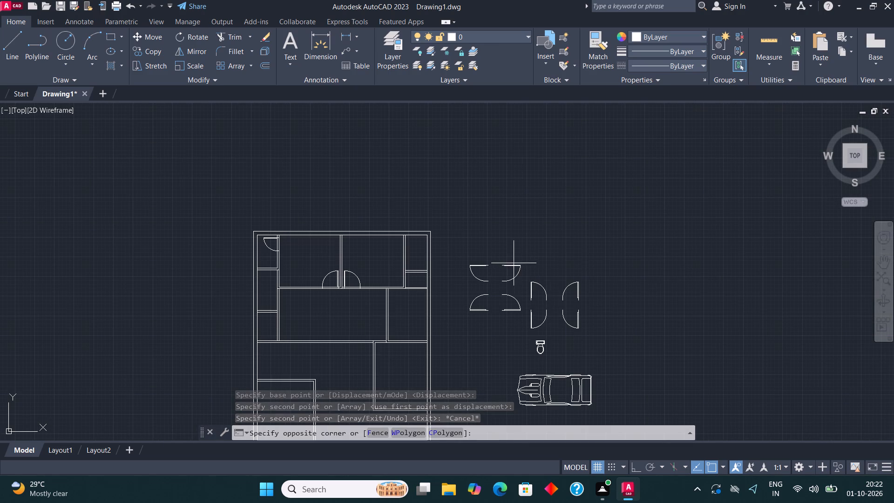
left_click(509, 270)
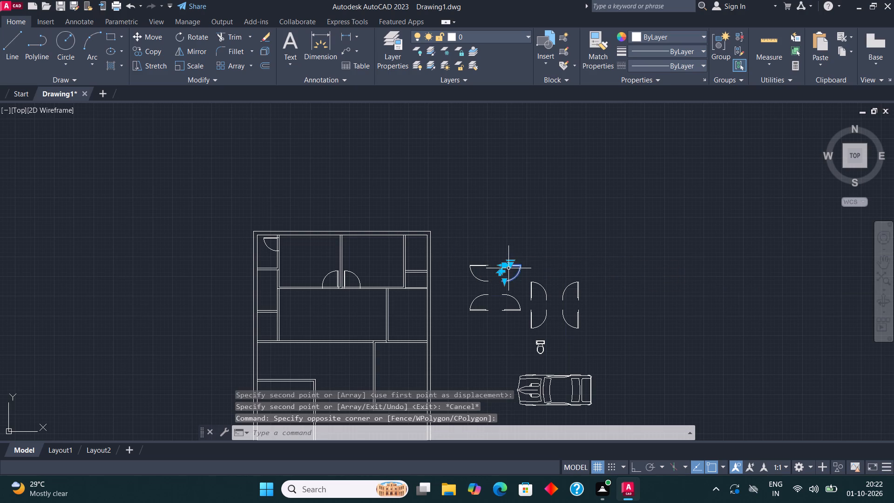
left_click(153, 54)
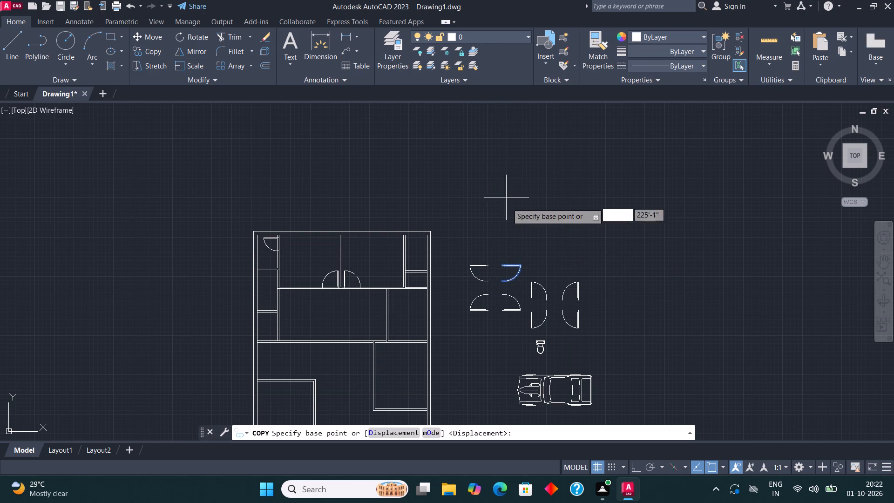
scroll(505, 265, "up", 3)
left_click(490, 262)
scroll(508, 265, "down", 1)
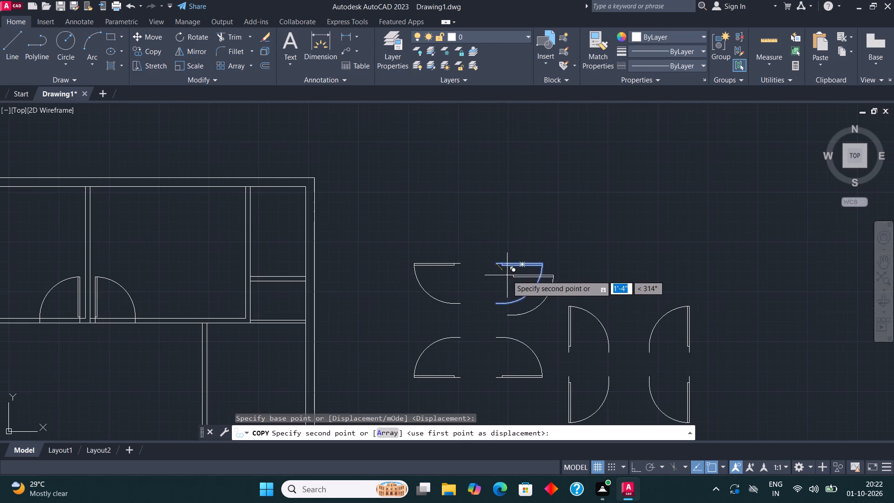
scroll(235, 201, "up", 2)
left_click(260, 191)
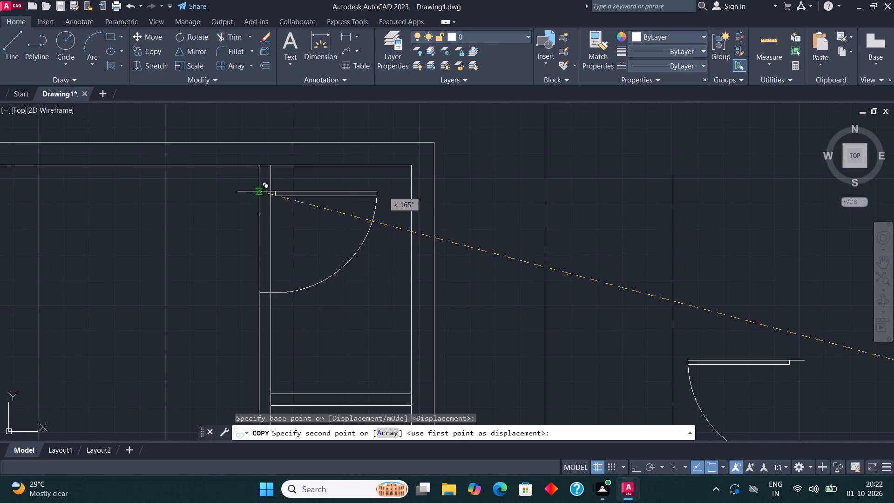
scroll(378, 190, "down", 1)
key("Escape")
Scale down the top-right room's door to about four-fifths of its size, from its hinge corner on the partition.
scroll(381, 187, "down", 3)
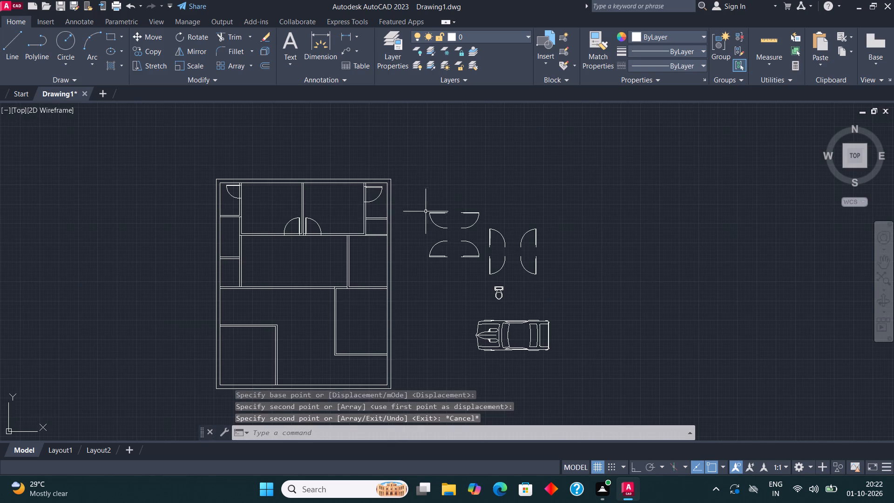
scroll(370, 181, "up", 3)
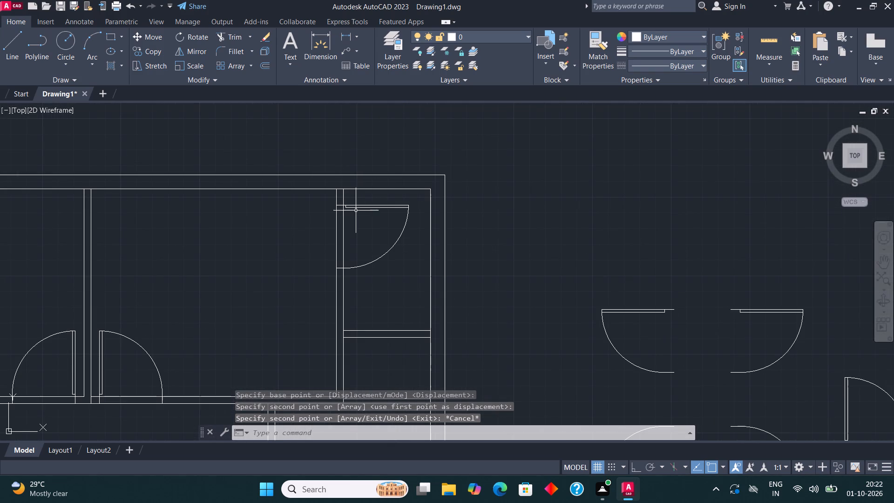
left_click(356, 209)
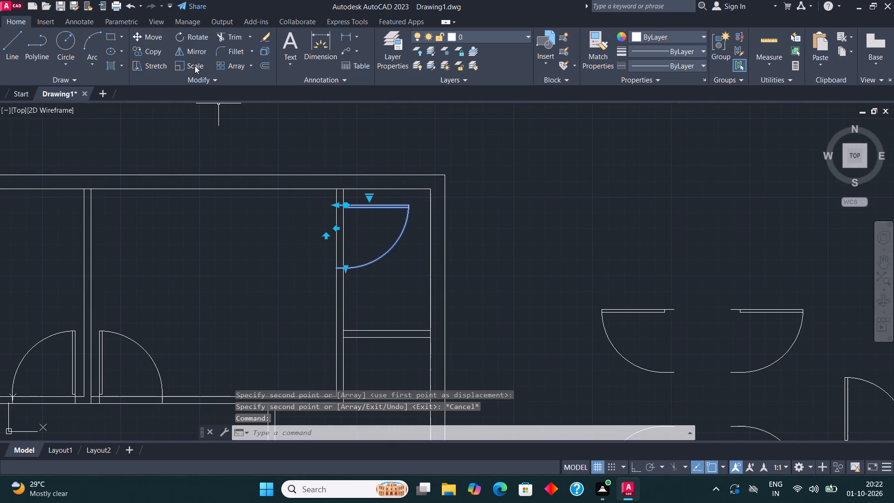
left_click(193, 69)
left_click(335, 205)
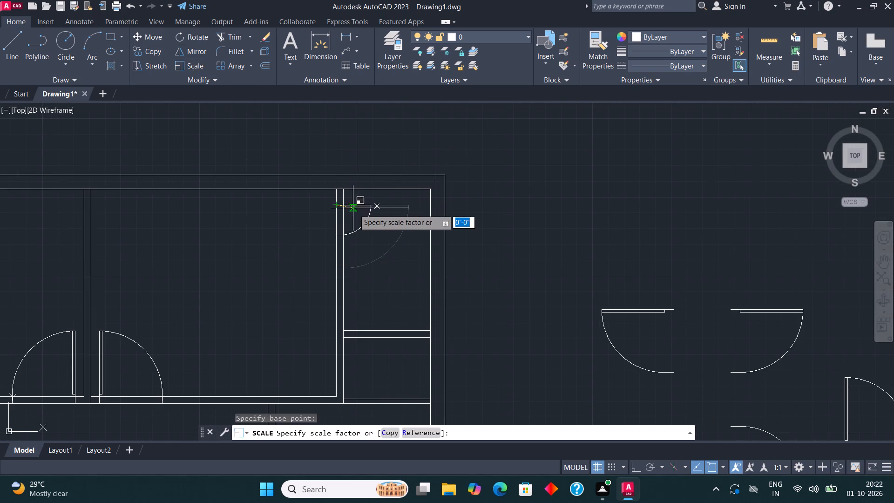
left_click(365, 210)
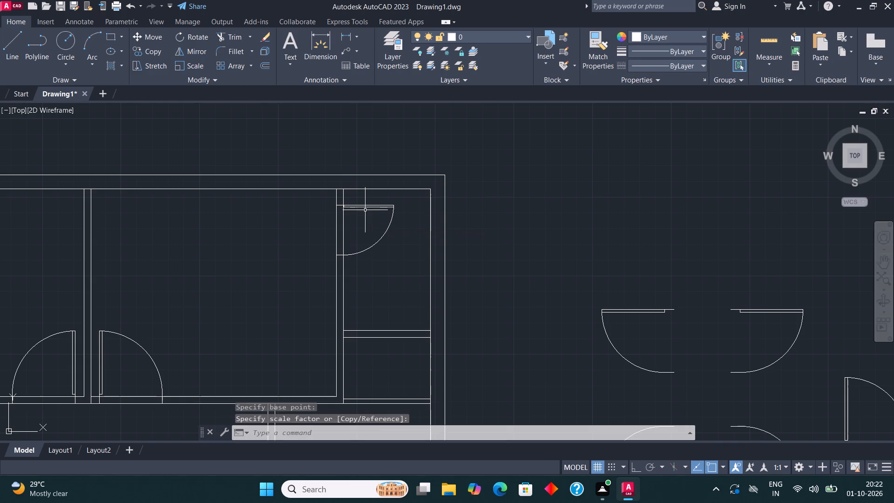
key("Escape")
Copy the upper-right horizontal-leaf door onto the left partition of the middle-right room, just below its top wall.
scroll(361, 194, "down", 1)
left_click(598, 268)
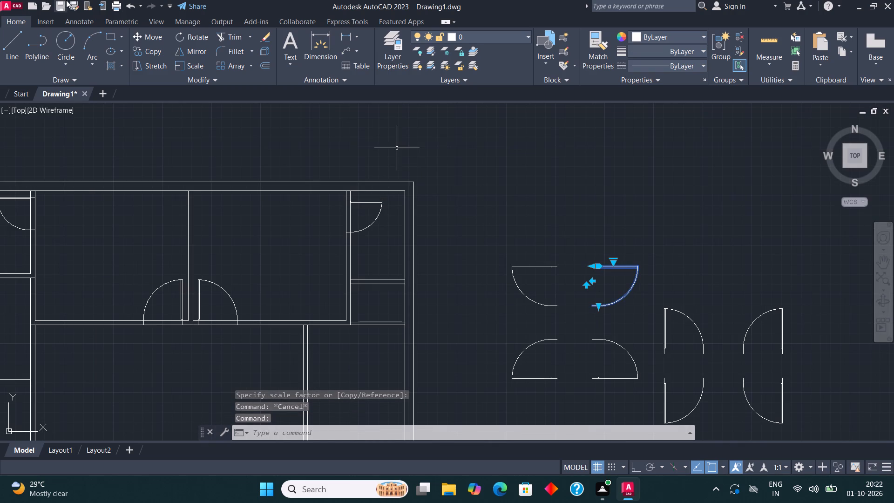
left_click(152, 52)
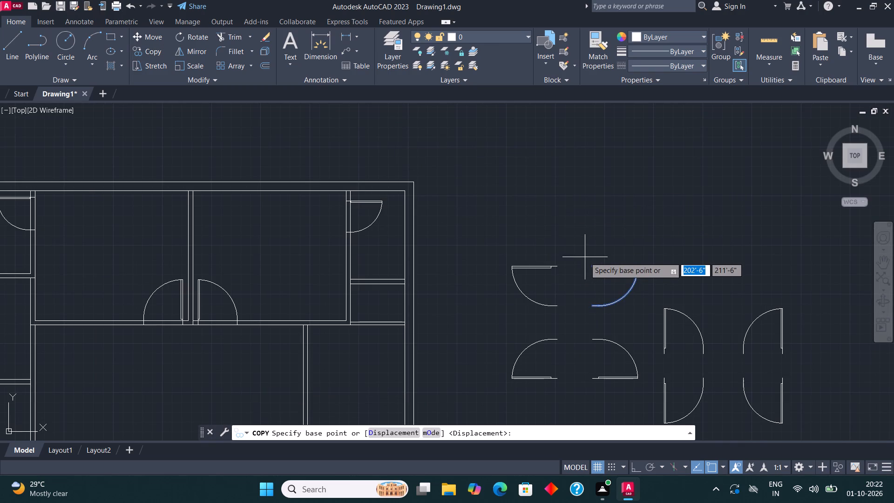
left_click(589, 265)
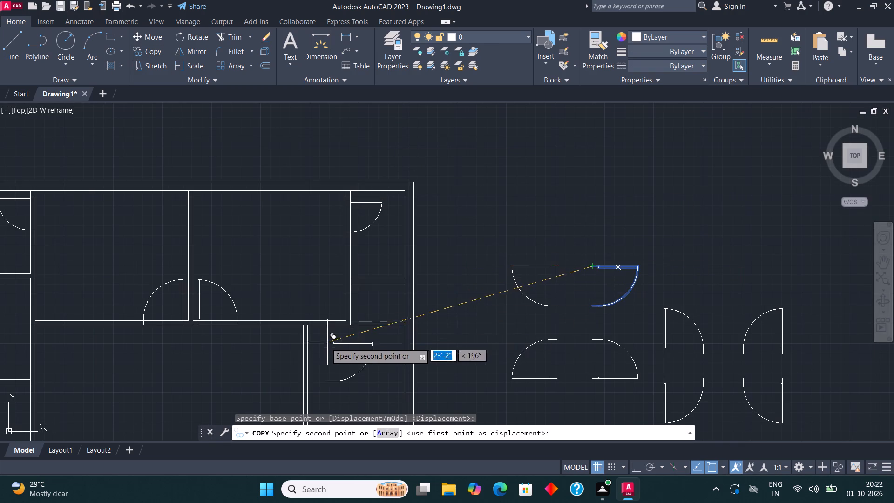
scroll(315, 346, "up", 2)
left_click(283, 319)
scroll(376, 169, "down", 2)
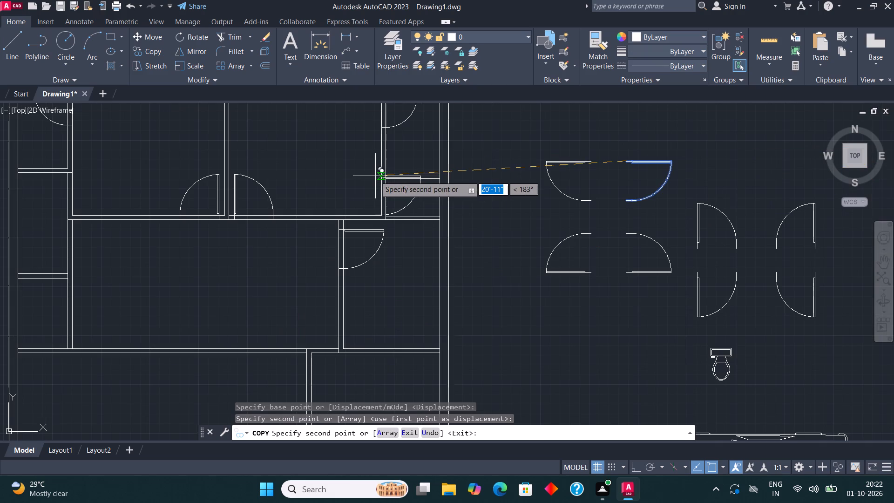
key("Escape")
Copy the middle-right room's door onto the left partition of the lower-right room, just below its top wall.
scroll(375, 176, "down", 1)
left_click(379, 220)
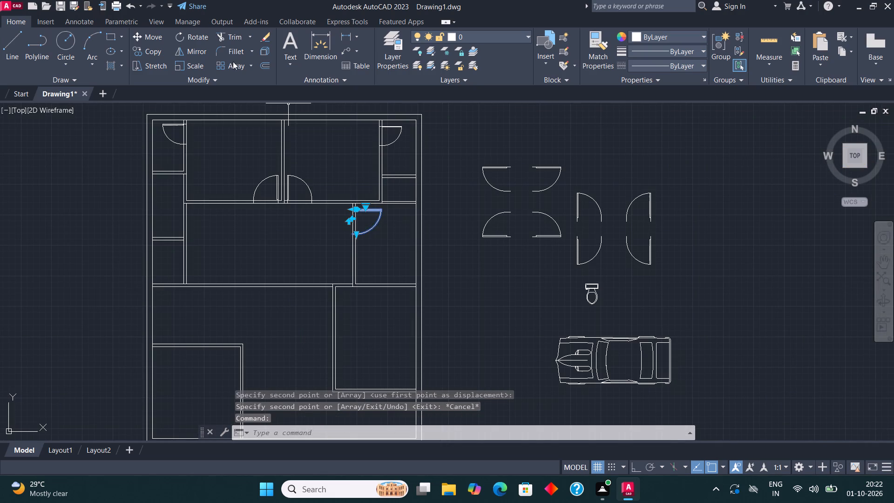
left_click(152, 48)
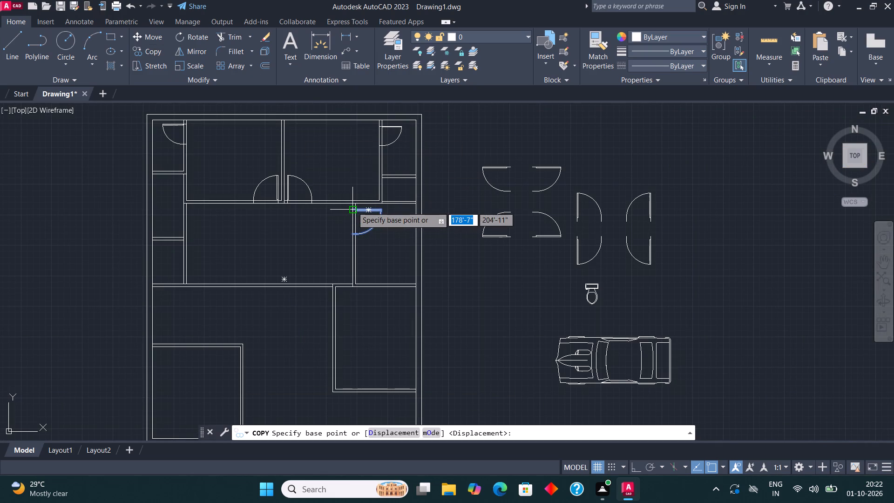
left_click(353, 207)
scroll(334, 307, "up", 4)
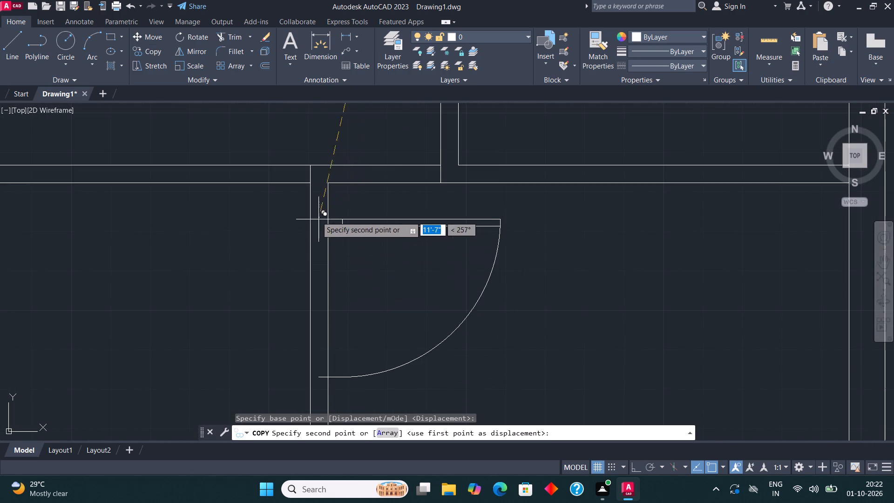
left_click(310, 211)
key("Escape")
scroll(350, 227, "down", 3)
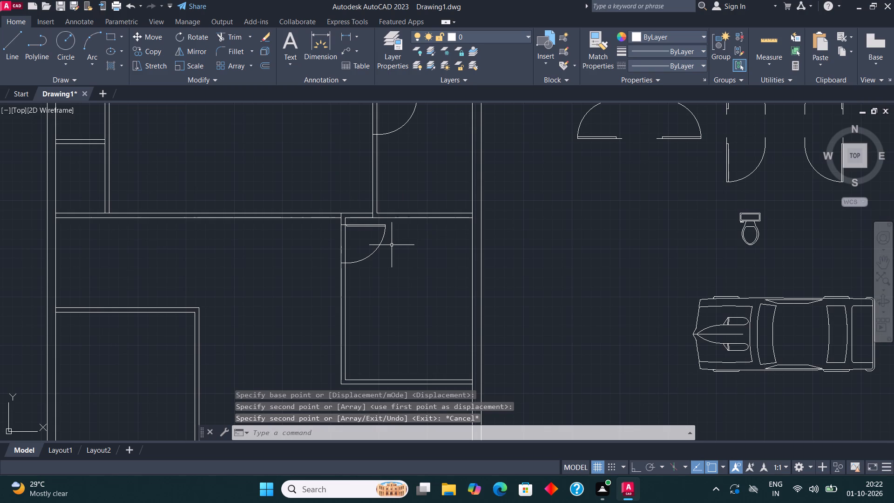
scroll(378, 224, "down", 1)
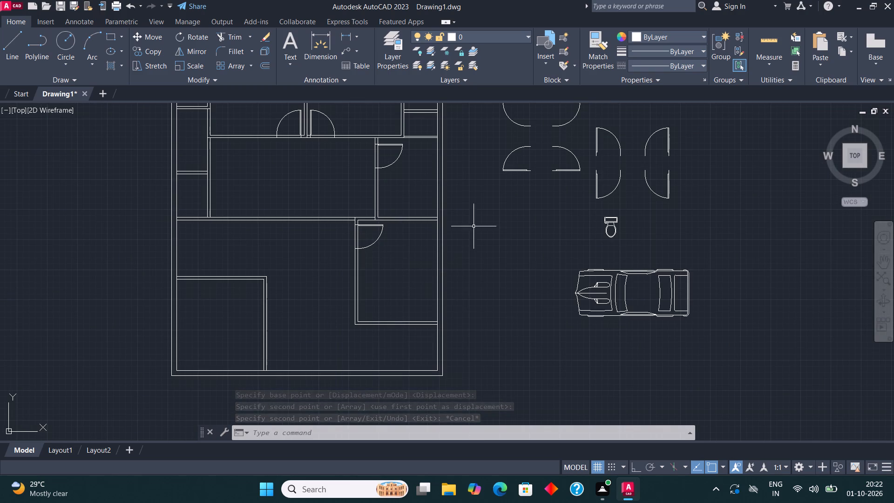
Copy the upper-left horizontal-leaf door onto the right partition of the plan's lower-left room, just below its top wall.
middle_click_drag(535, 231, 532, 260)
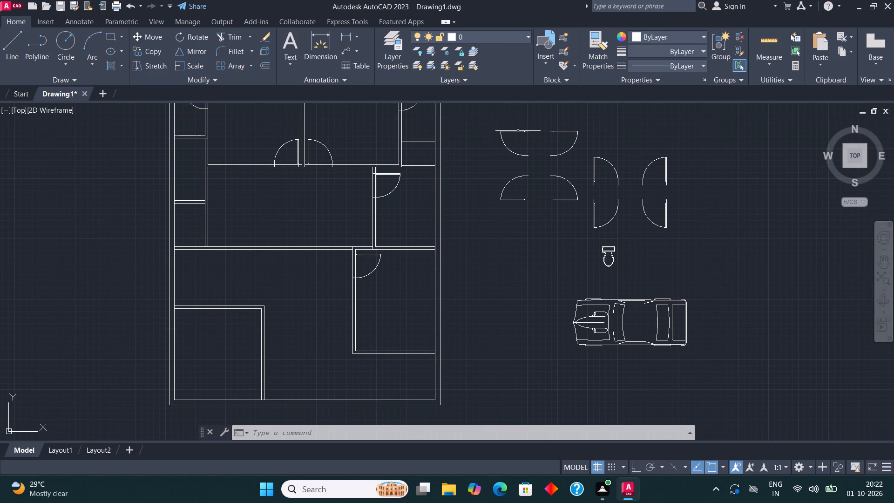
left_click(518, 130)
left_click(146, 50)
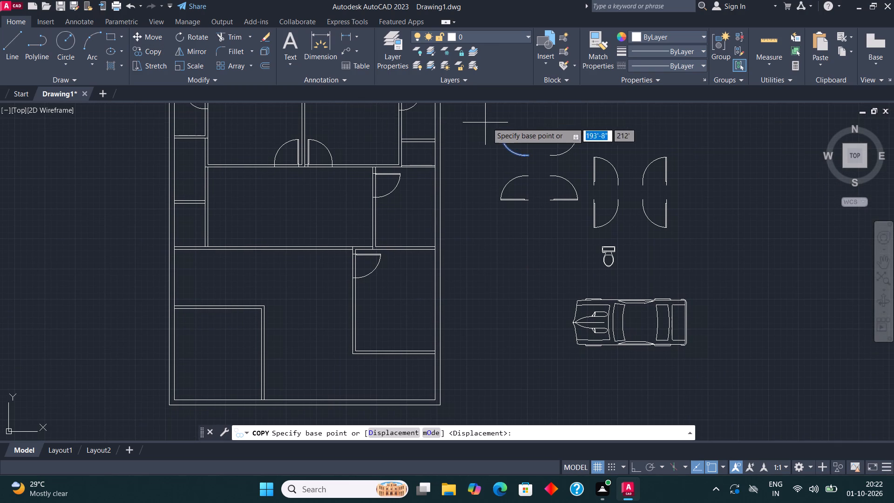
left_click(531, 131)
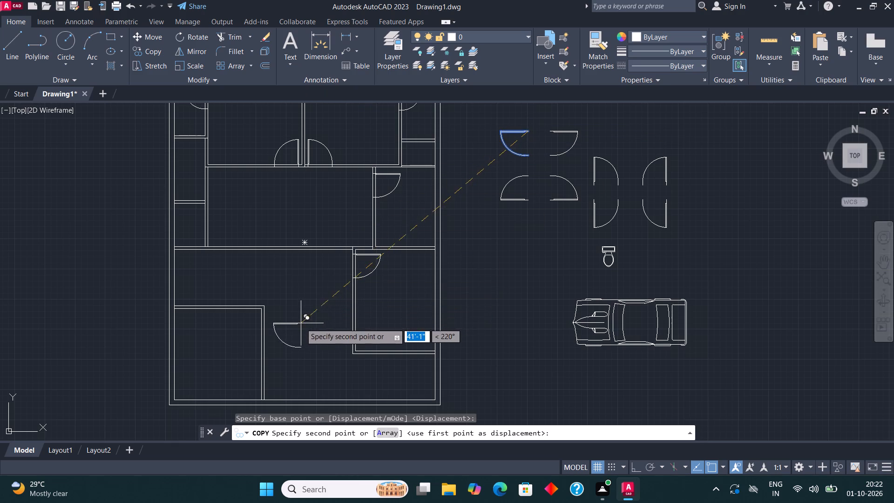
scroll(287, 318, "up", 2)
scroll(226, 309, "up", 1)
left_click(221, 311)
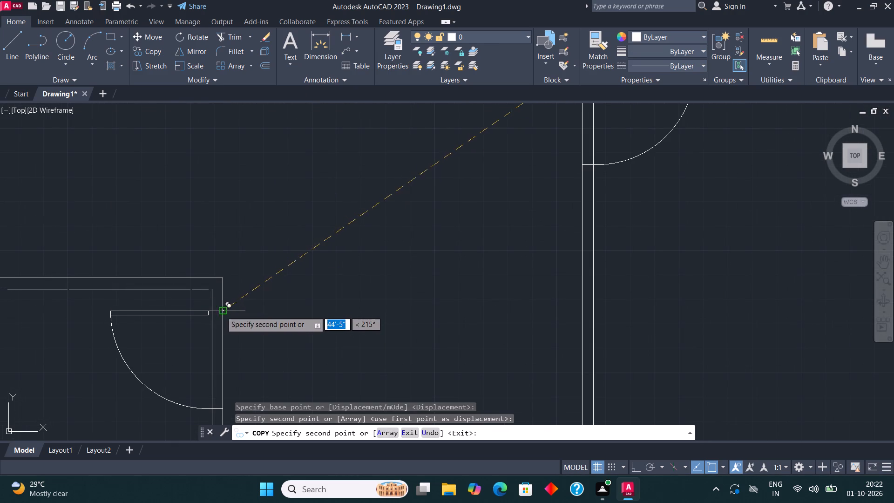
key("Escape")
Copy the lower-left horizontal-leaf door onto the right partition of the lowest small room in the left strip, just above its bottom wall.
scroll(370, 290, "down", 2)
middle_click_drag(329, 275, 329, 282)
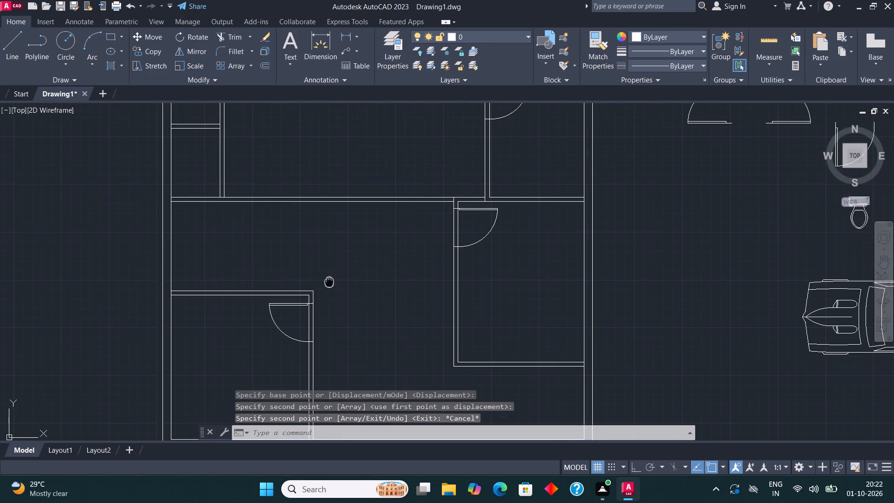
middle_click_drag(329, 282, 329, 292)
scroll(324, 301, "down", 1)
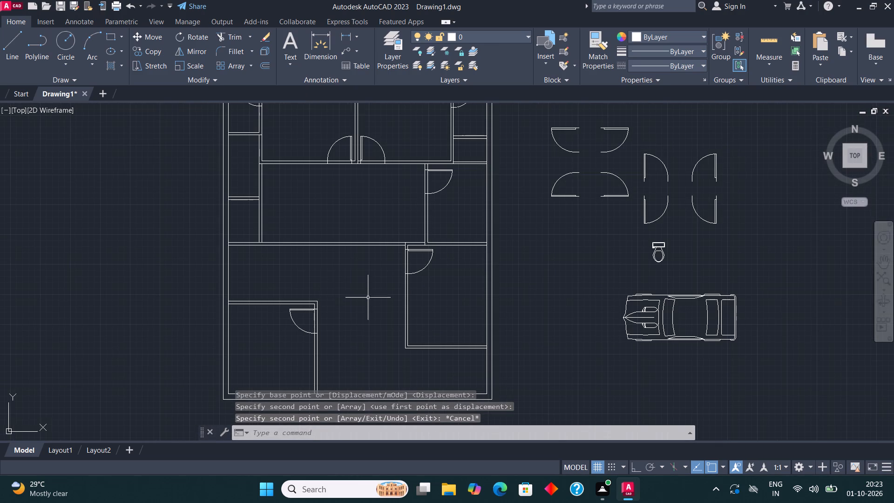
left_click(569, 196)
left_click(140, 47)
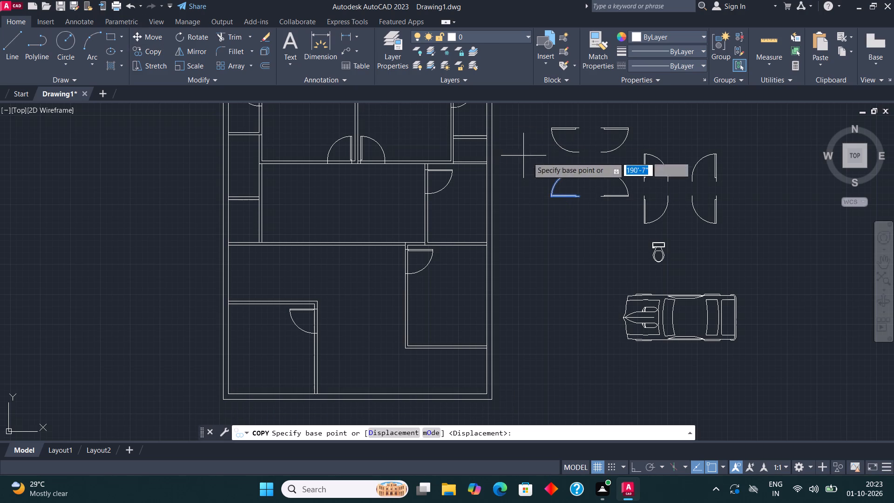
left_click(581, 195)
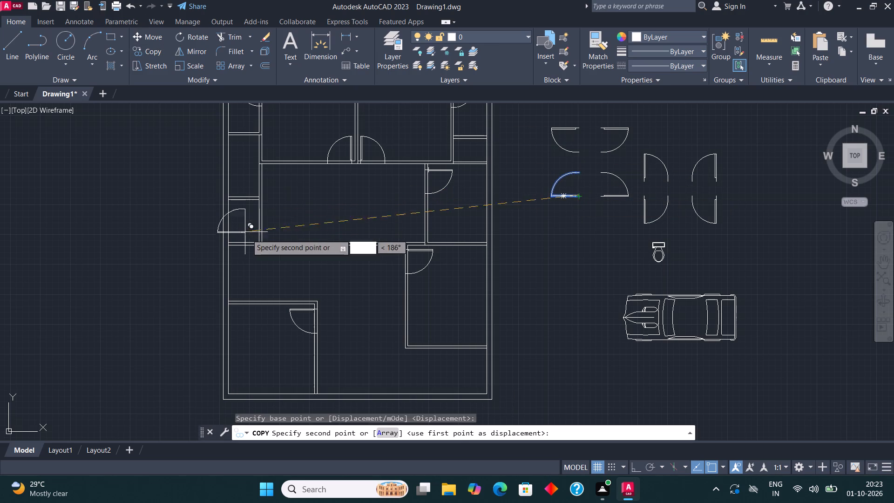
scroll(260, 237, "up", 6)
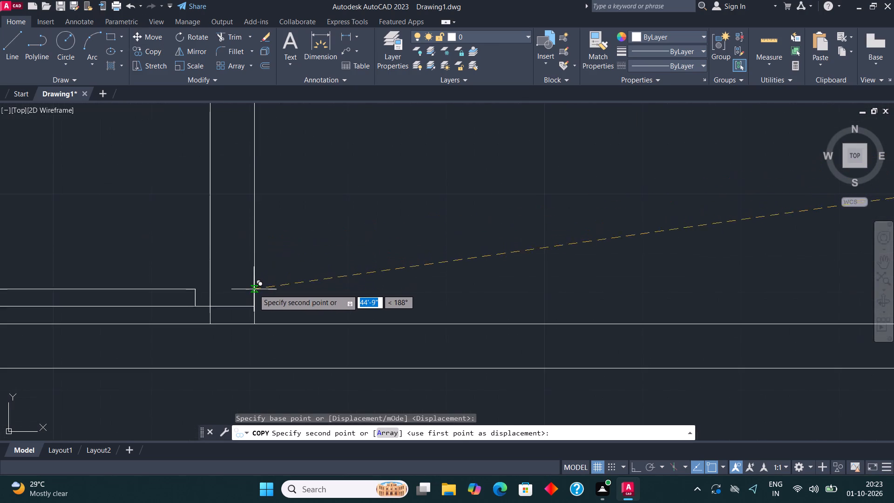
left_click(253, 291)
scroll(399, 272, "down", 3)
key("Escape")
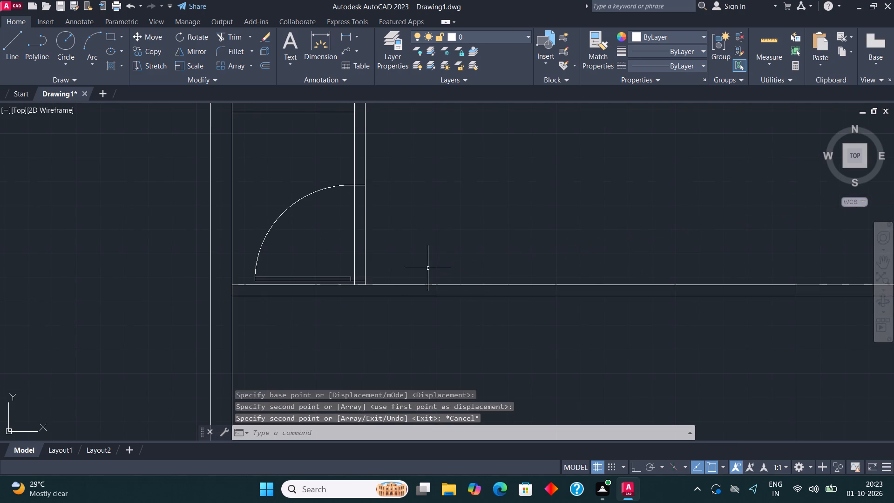
Scale down the small left-strip room's new door to about 0.85 of its size, from its hinge corner on the partition.
left_click(261, 240)
double_click(272, 247)
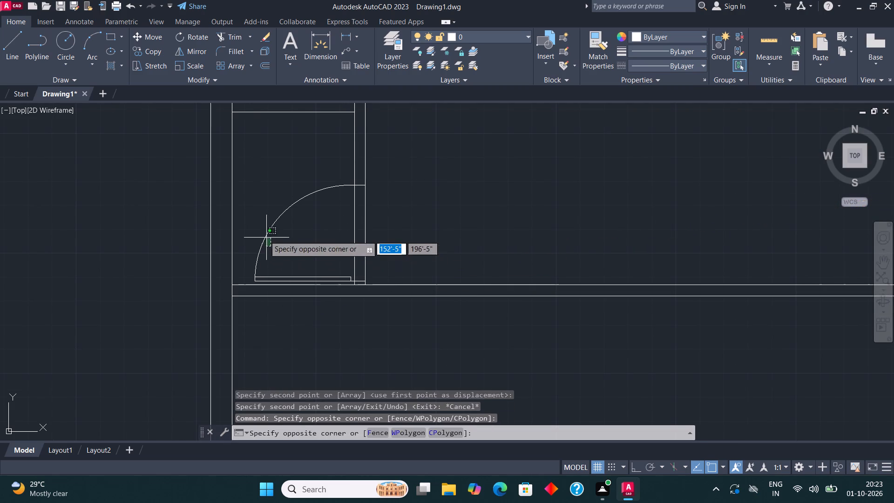
left_click(261, 232)
left_click(192, 67)
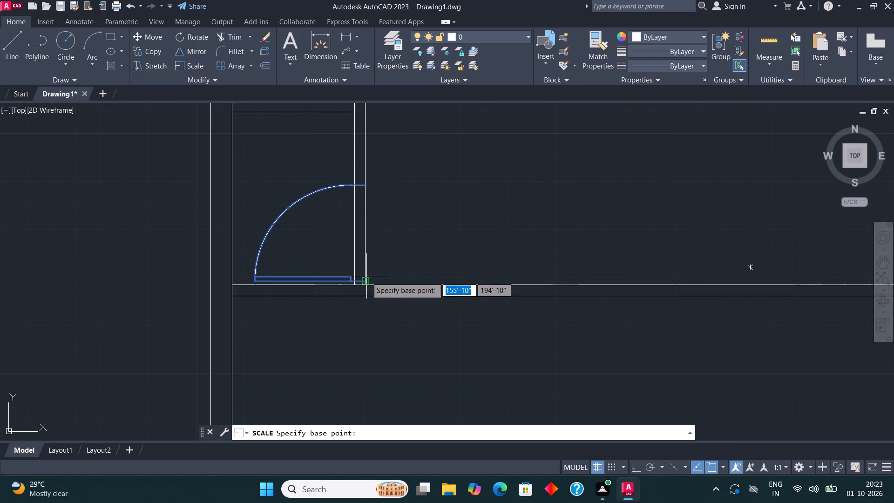
left_click(366, 277)
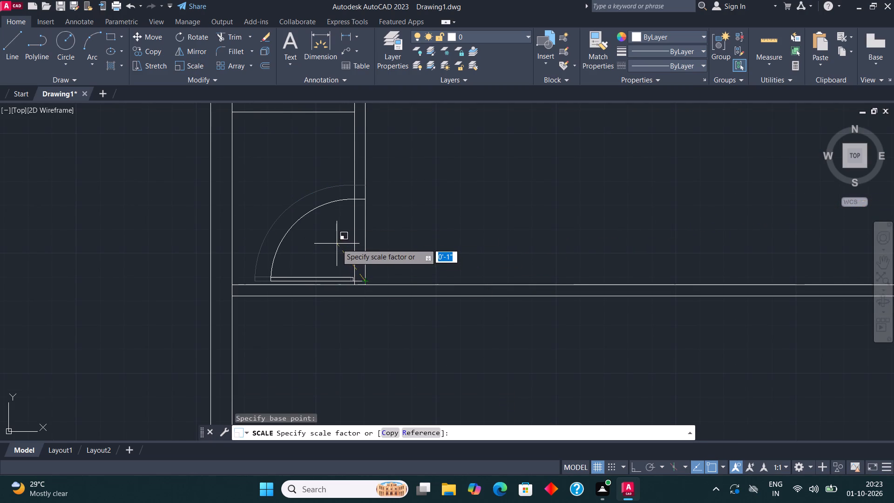
left_click(337, 244)
key("Escape")
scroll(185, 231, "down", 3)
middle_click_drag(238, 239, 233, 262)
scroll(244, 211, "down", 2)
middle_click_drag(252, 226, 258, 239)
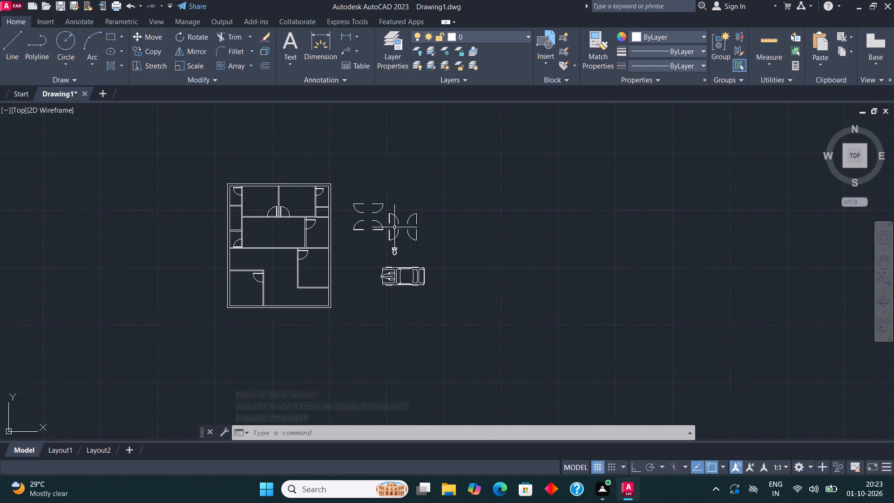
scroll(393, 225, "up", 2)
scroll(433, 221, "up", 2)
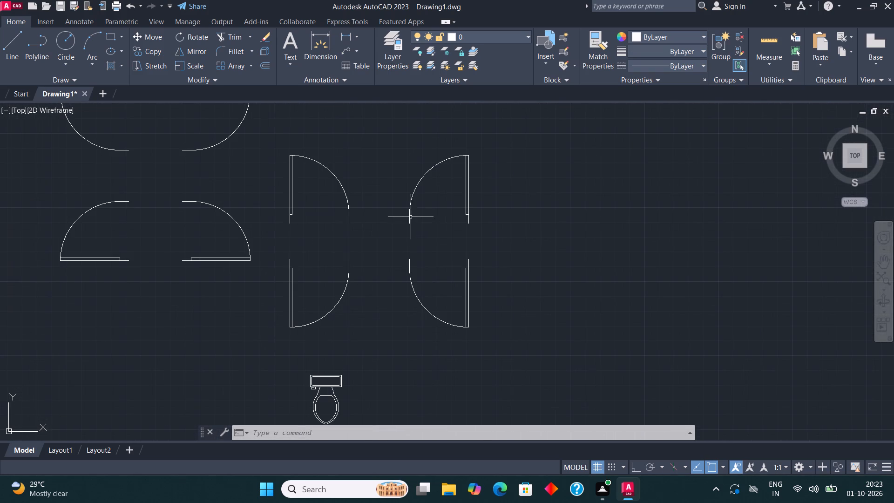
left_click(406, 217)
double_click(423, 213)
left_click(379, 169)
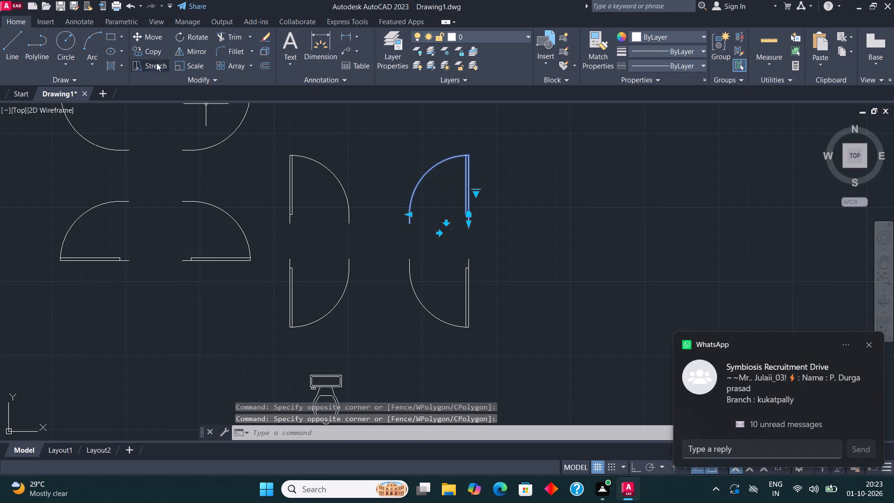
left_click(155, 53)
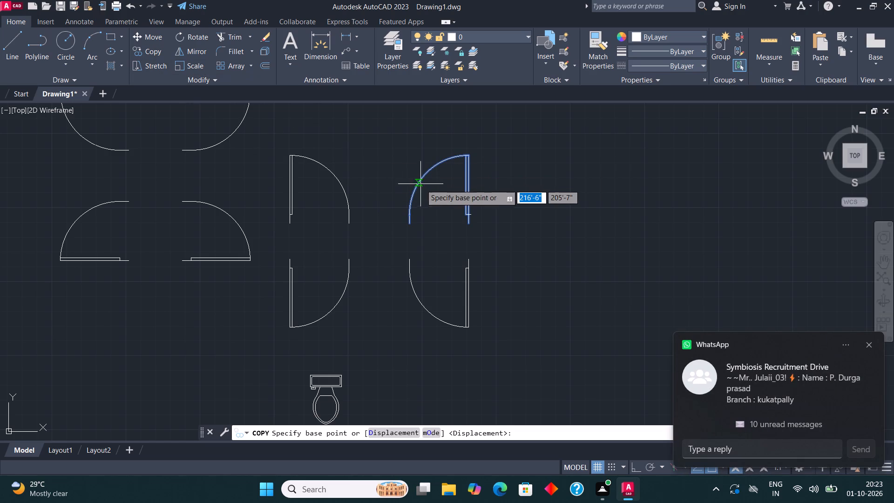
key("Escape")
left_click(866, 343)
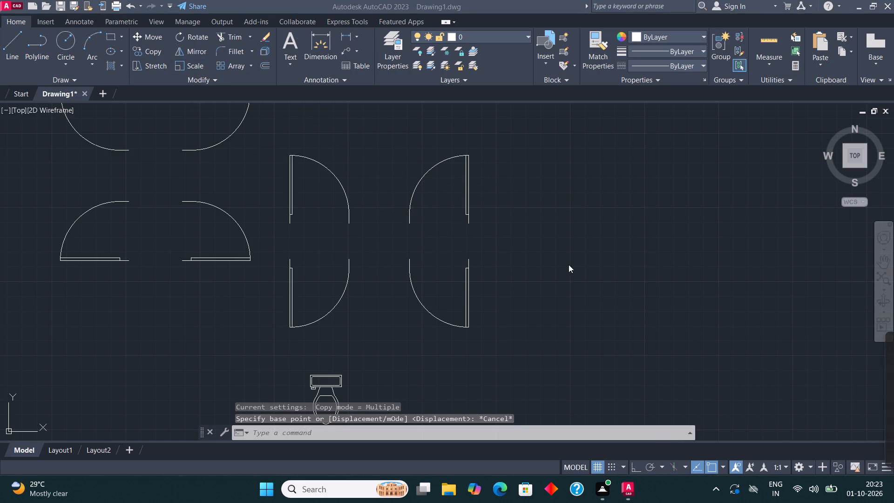
Move the upper-right vertical-leaf door against the upper-left vertical-leaf door so their swing ends meet as a double door.
left_click(410, 208)
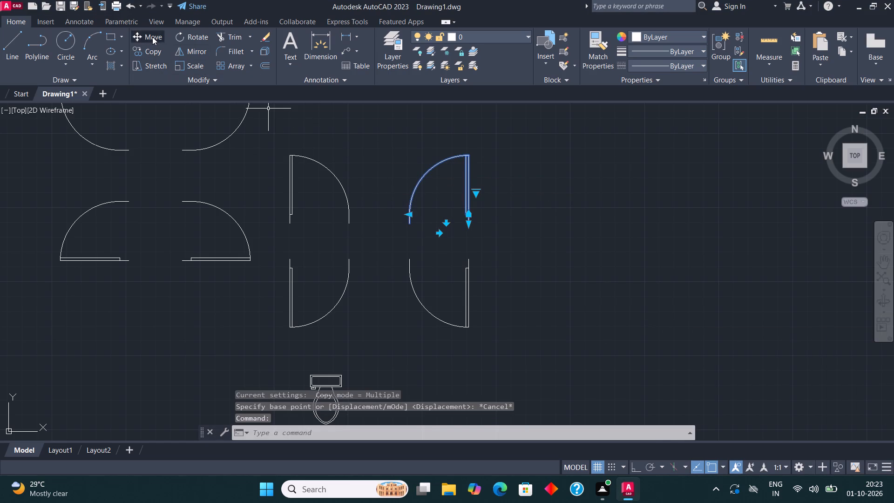
left_click(152, 37)
left_click(408, 226)
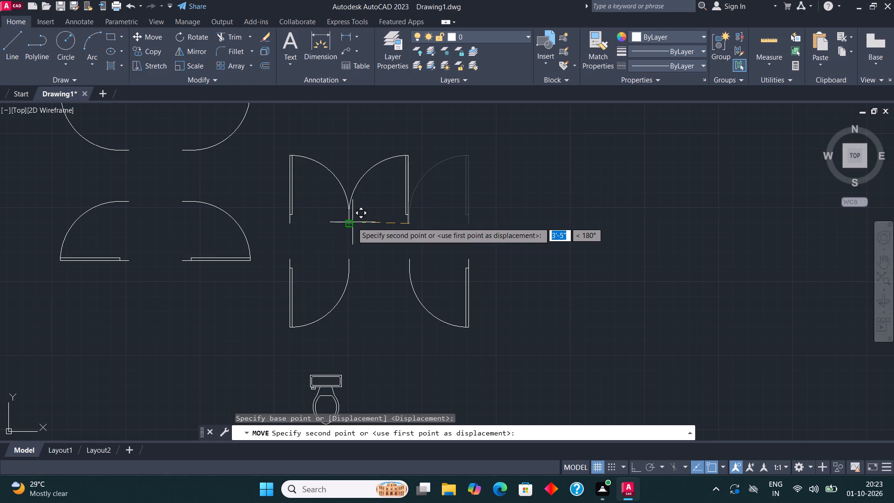
left_click(352, 222)
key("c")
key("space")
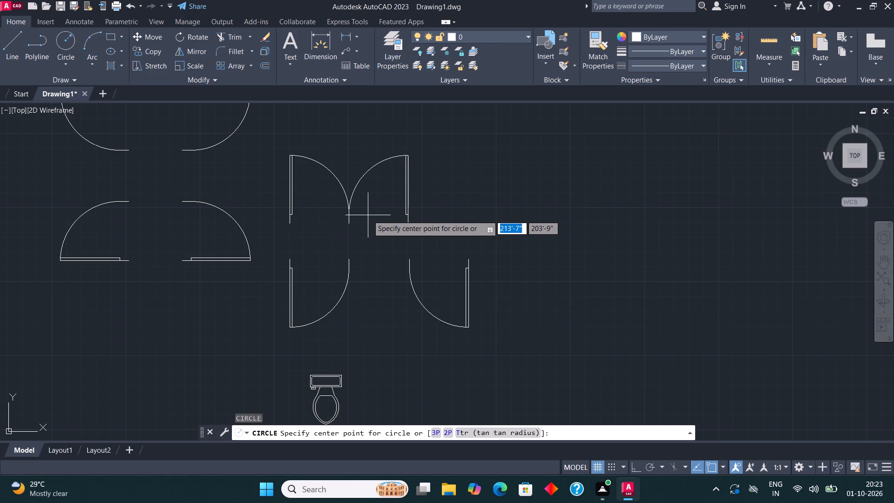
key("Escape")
Move both leaves of the double door onto the bottom wall of the central hall, right of its middle.
left_click(367, 215)
left_click(327, 184)
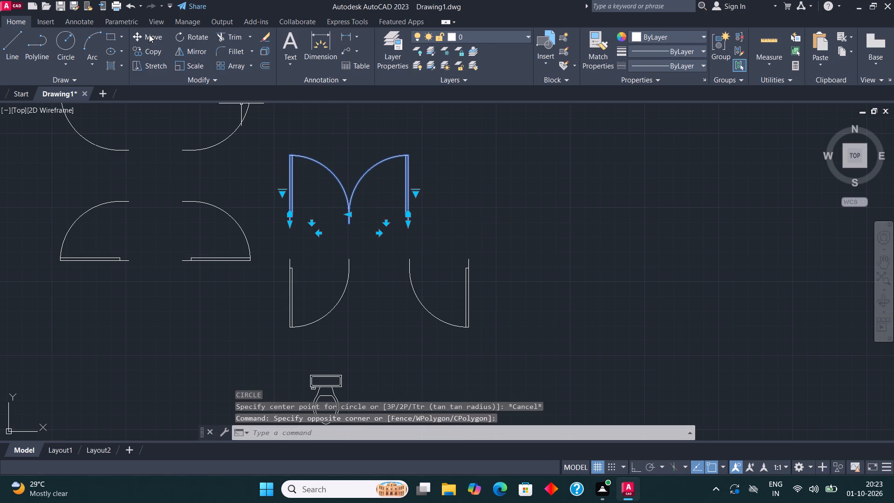
left_click(149, 34)
left_click(289, 226)
scroll(509, 194, "down", 4)
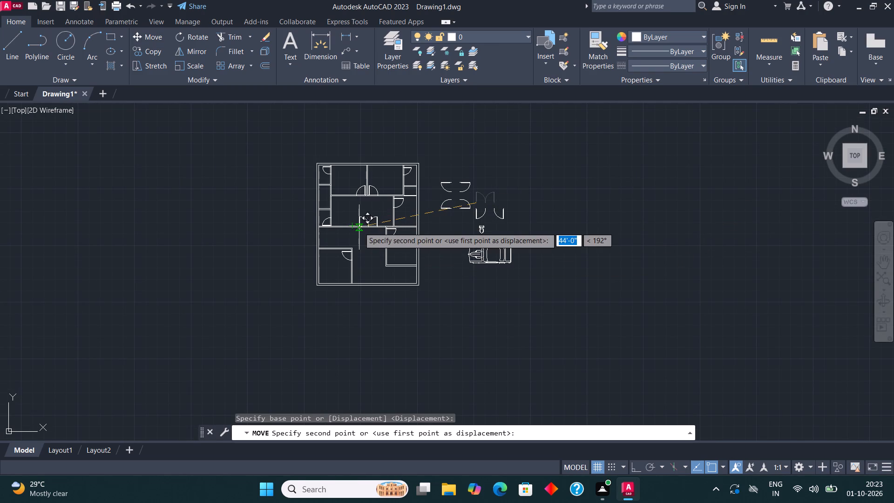
scroll(359, 227, "up", 5)
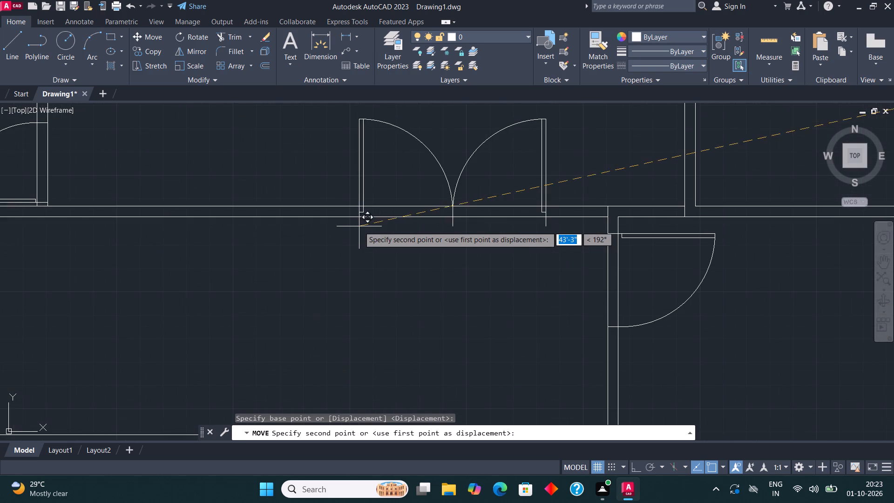
left_click(357, 213)
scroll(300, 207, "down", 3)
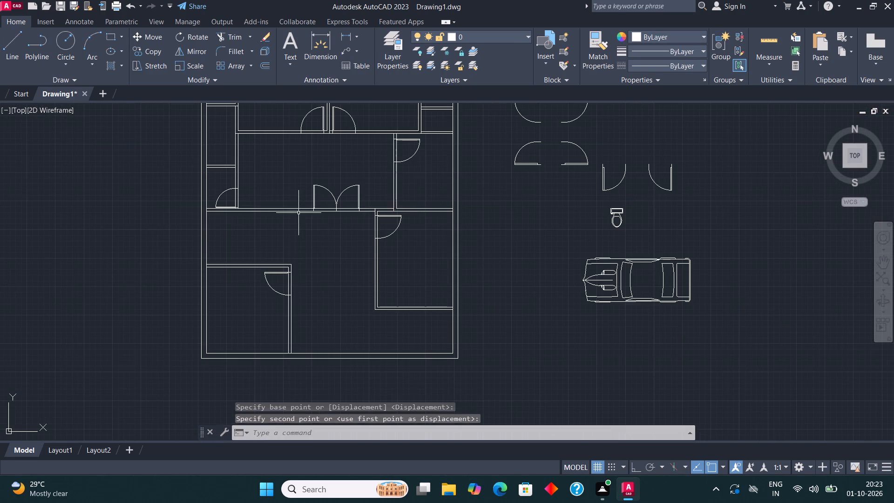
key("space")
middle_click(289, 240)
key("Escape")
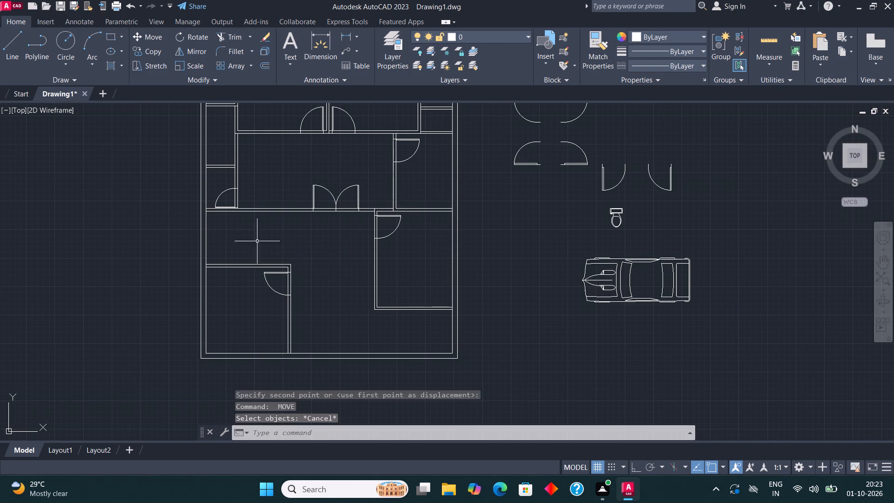
Trim the left outer wall's inner line between the two cross partitions of the left strip's middle room.
middle_click_drag(287, 265, 344, 327)
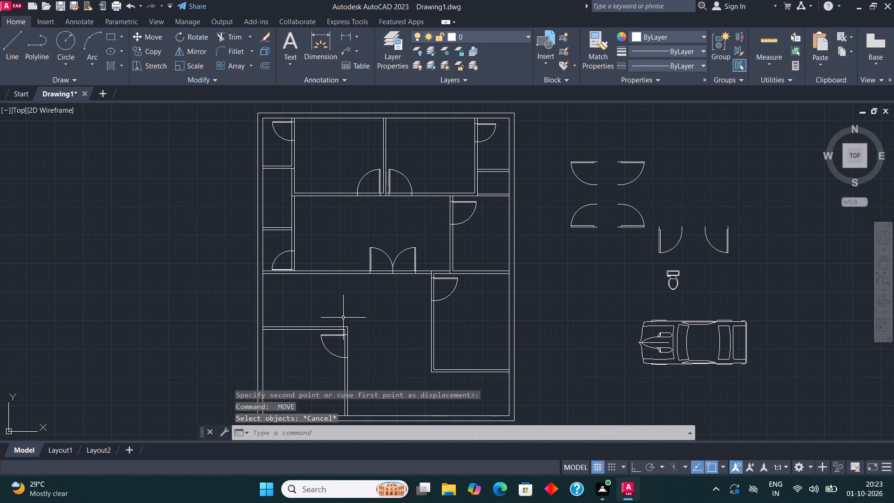
middle_click_drag(286, 229, 299, 252)
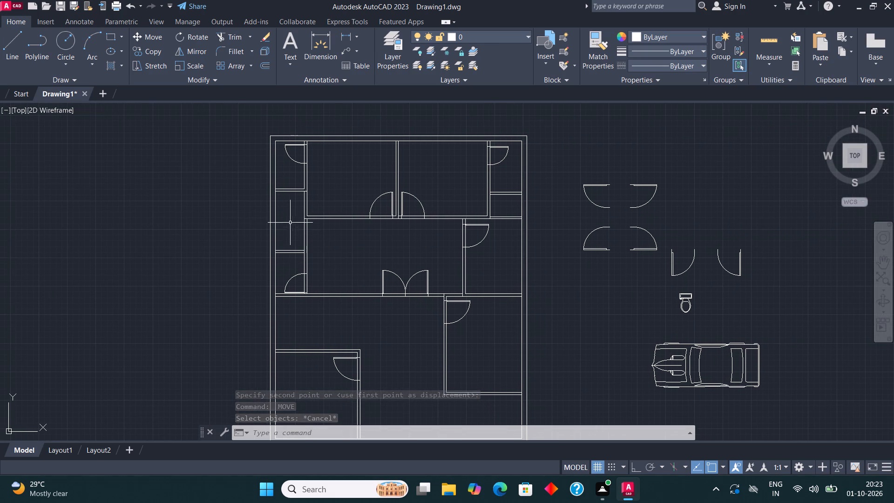
scroll(274, 220, "up", 2)
scroll(272, 226, "down", 1)
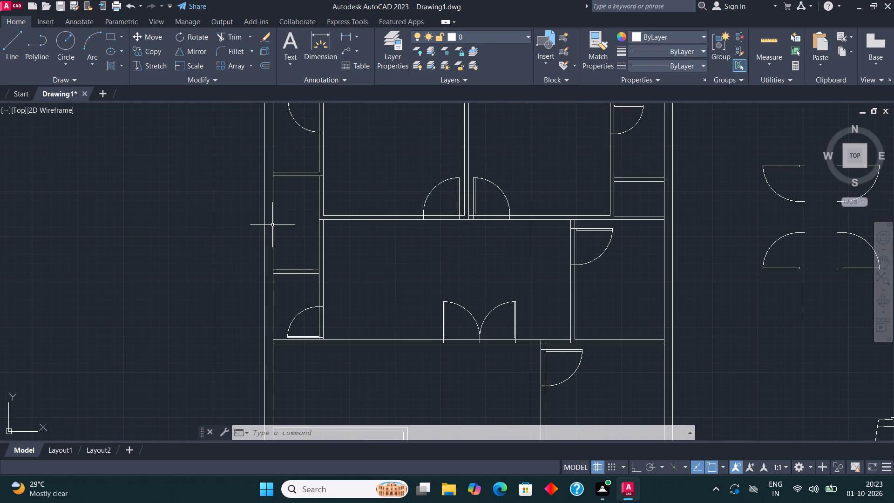
scroll(271, 224, "up", 1)
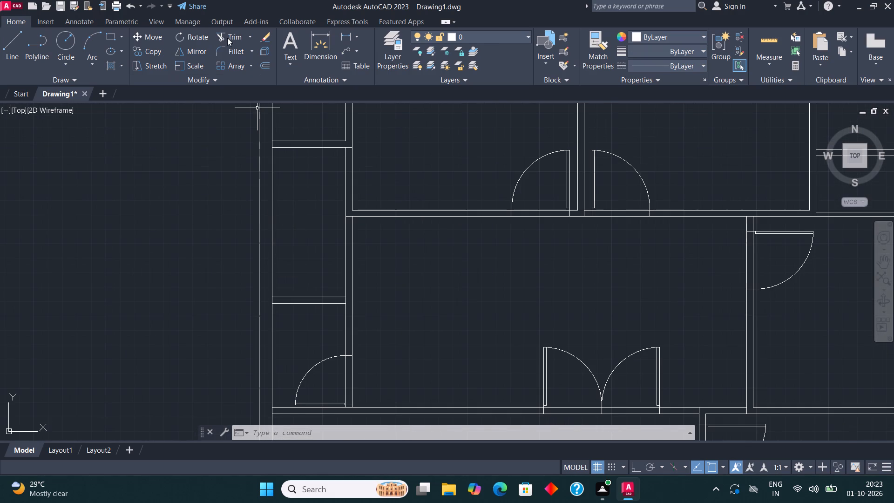
left_click(227, 38)
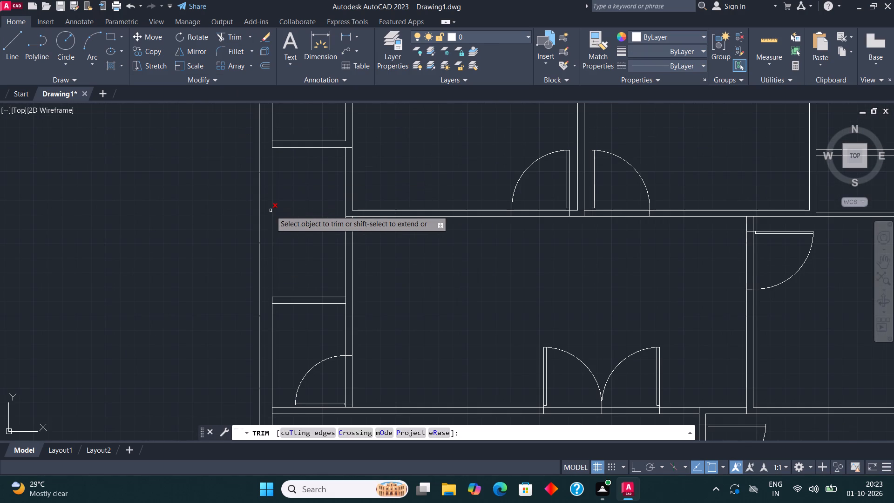
key("Escape")
left_click(271, 201)
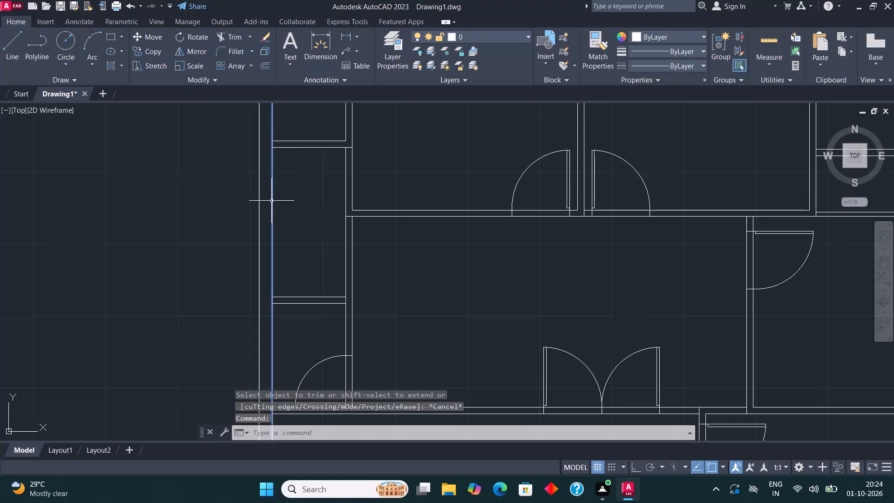
key("Escape")
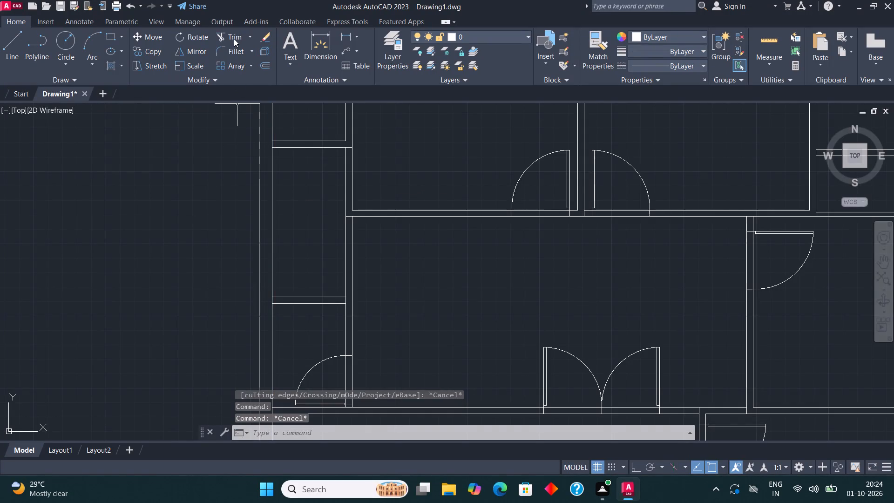
left_click(235, 39)
left_click(271, 188)
key("Escape")
key("space")
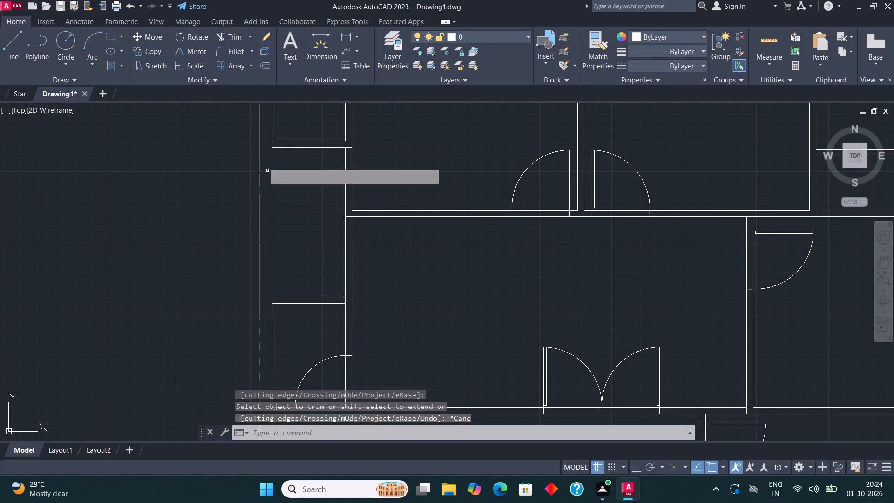
Draw a line closing the left outer wall's inner face between the two cross partitions of the left strip's middle room.
left_click(12, 43)
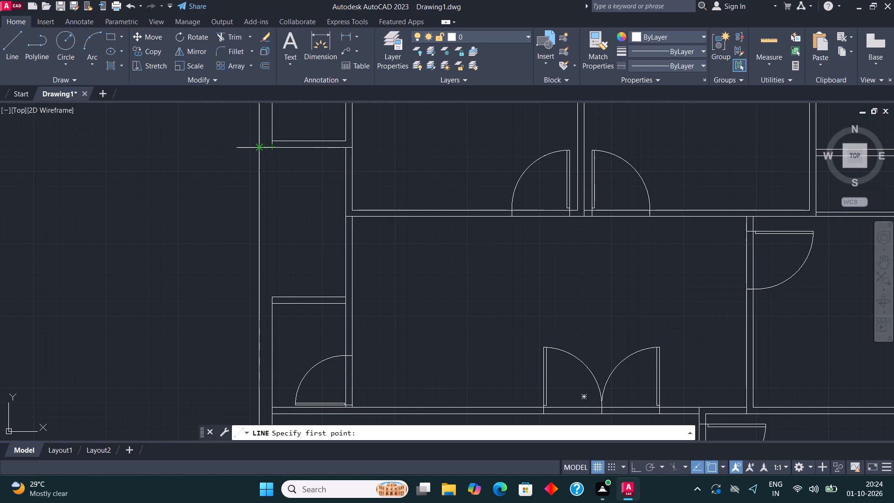
scroll(260, 150, "up", 1)
left_click(276, 145)
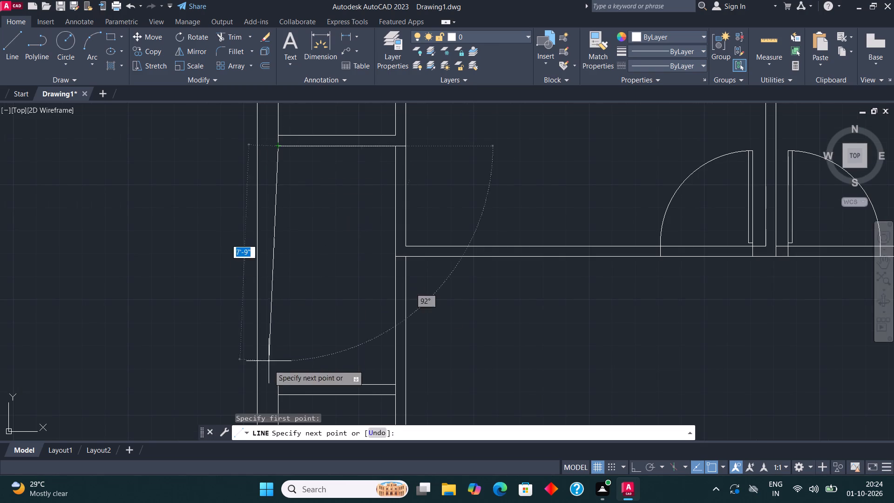
left_click(276, 376)
left_click(278, 384)
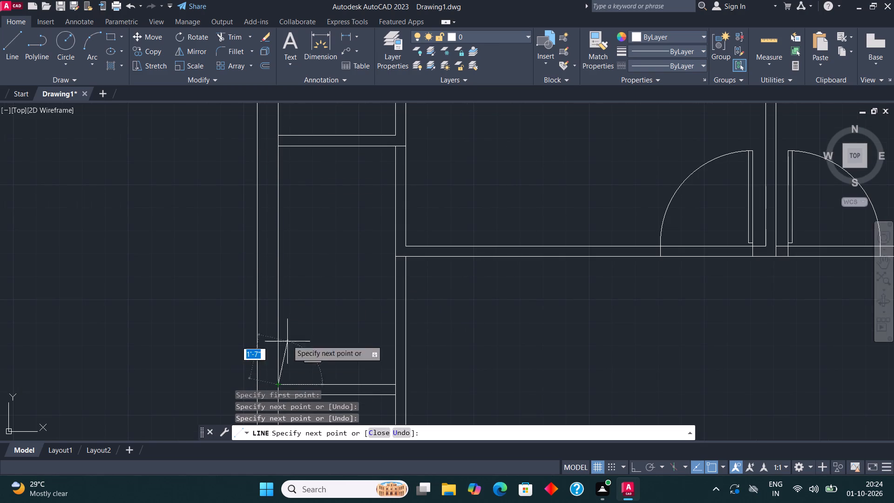
key("space")
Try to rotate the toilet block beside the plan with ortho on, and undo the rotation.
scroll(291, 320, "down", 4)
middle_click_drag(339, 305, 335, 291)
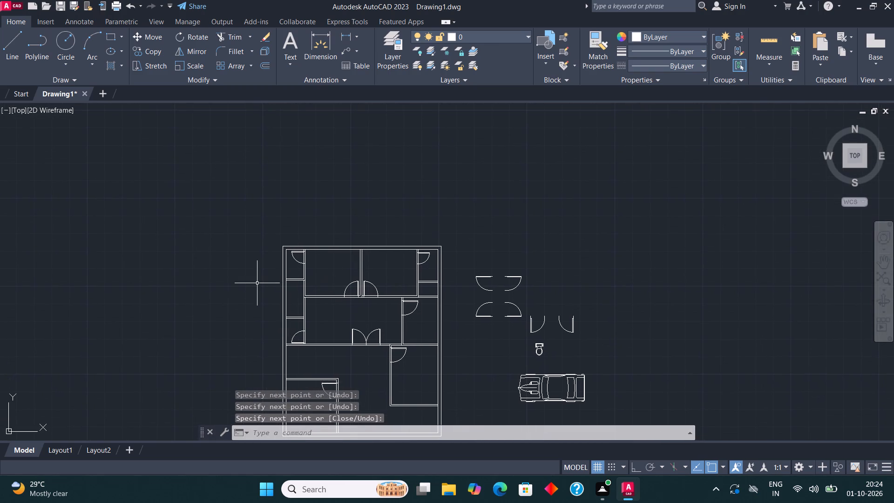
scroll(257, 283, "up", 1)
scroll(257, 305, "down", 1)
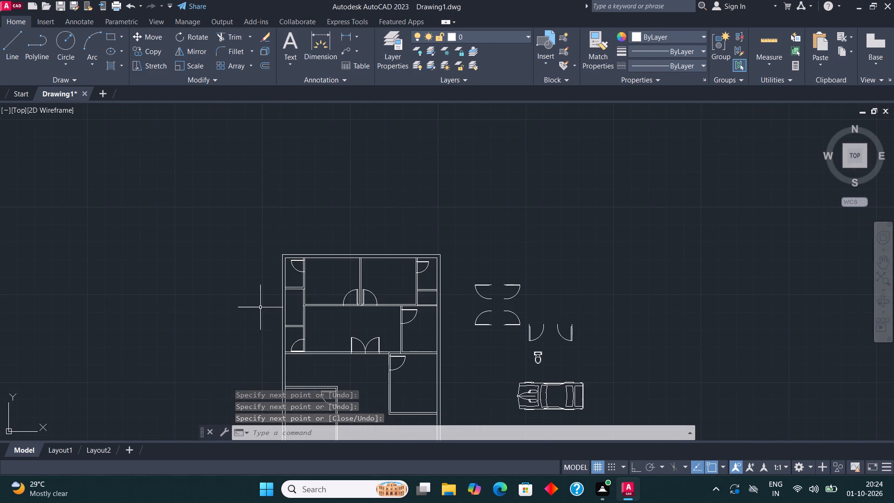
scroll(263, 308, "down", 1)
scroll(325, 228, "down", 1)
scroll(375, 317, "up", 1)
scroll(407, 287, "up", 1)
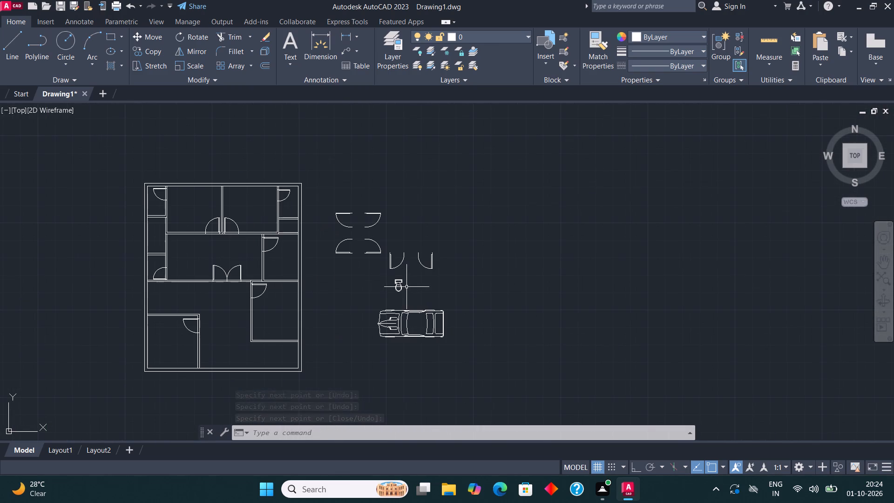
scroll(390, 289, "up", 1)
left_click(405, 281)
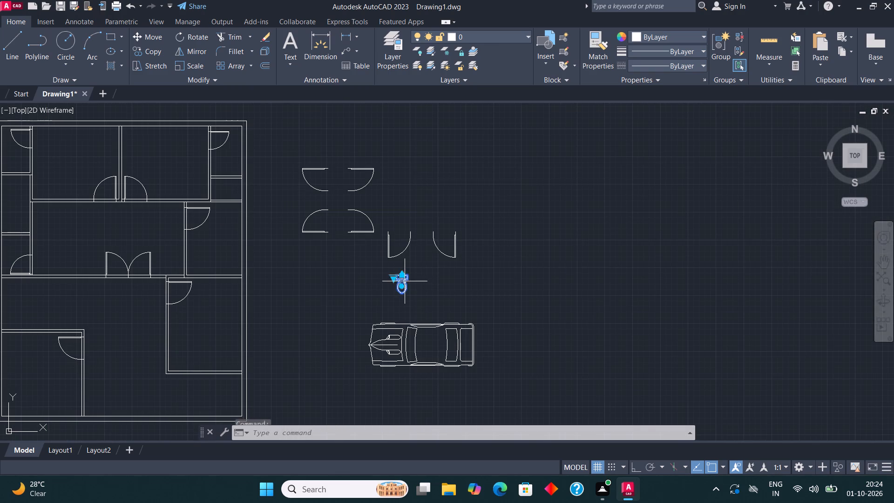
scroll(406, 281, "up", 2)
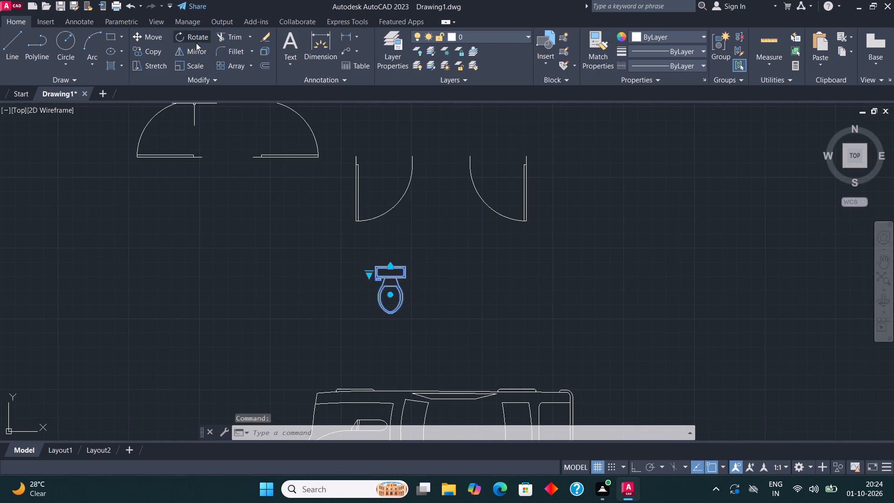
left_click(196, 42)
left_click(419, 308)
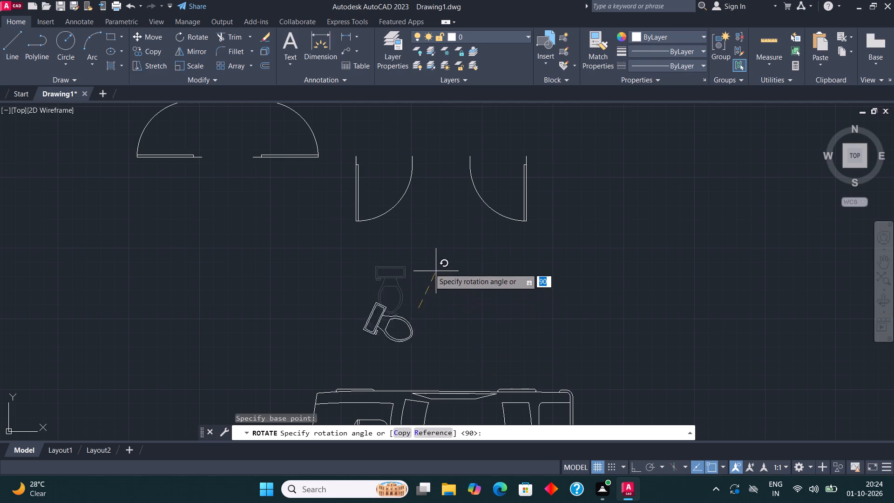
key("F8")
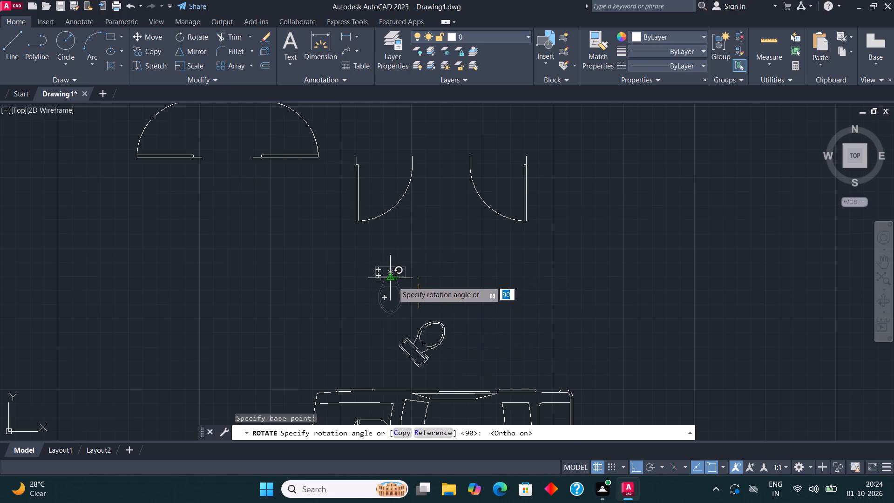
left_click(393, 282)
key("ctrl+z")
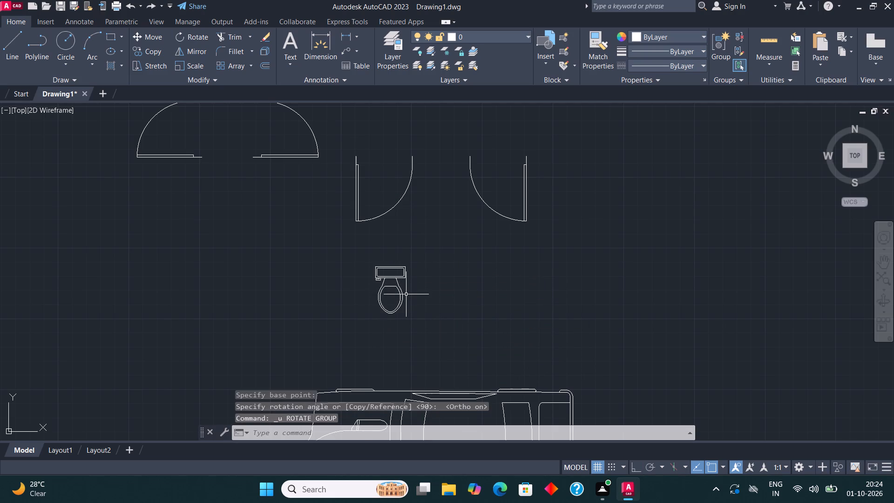
Rotate the toilet block beside the plan 90° counterclockwise with ortho on, so its bowl points right.
left_click(405, 294)
left_click(386, 282)
left_click(196, 36)
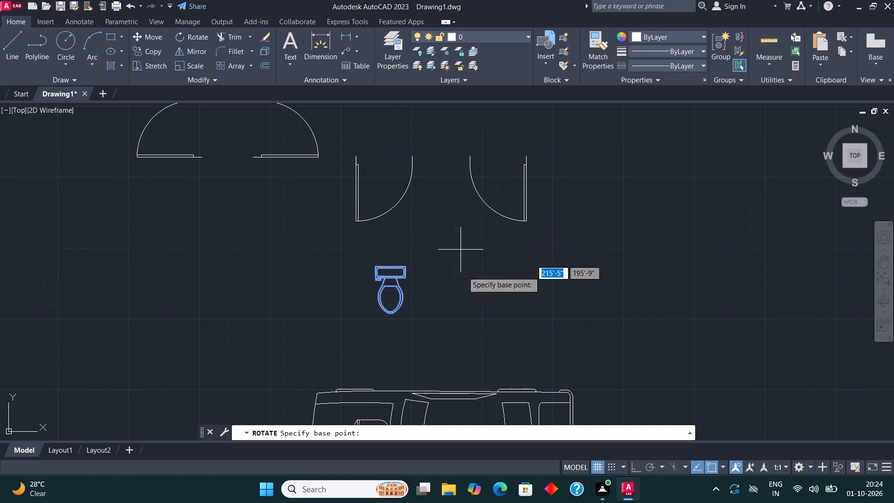
left_click(427, 305)
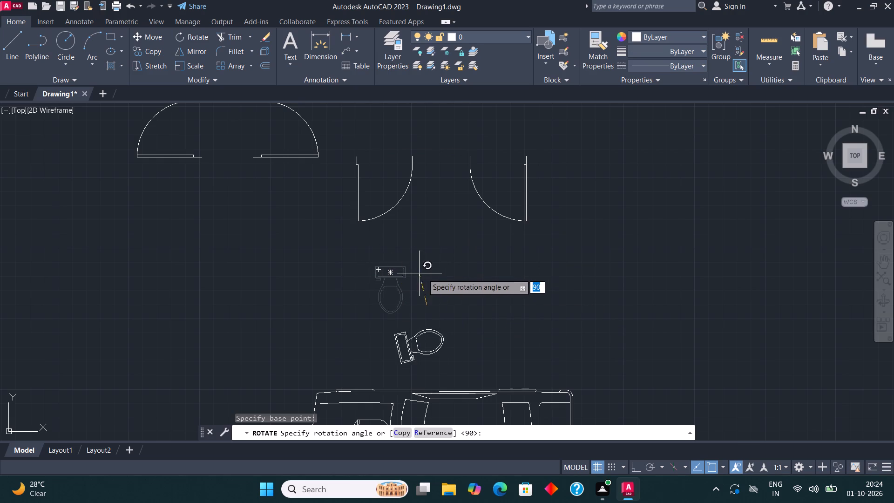
key("F8")
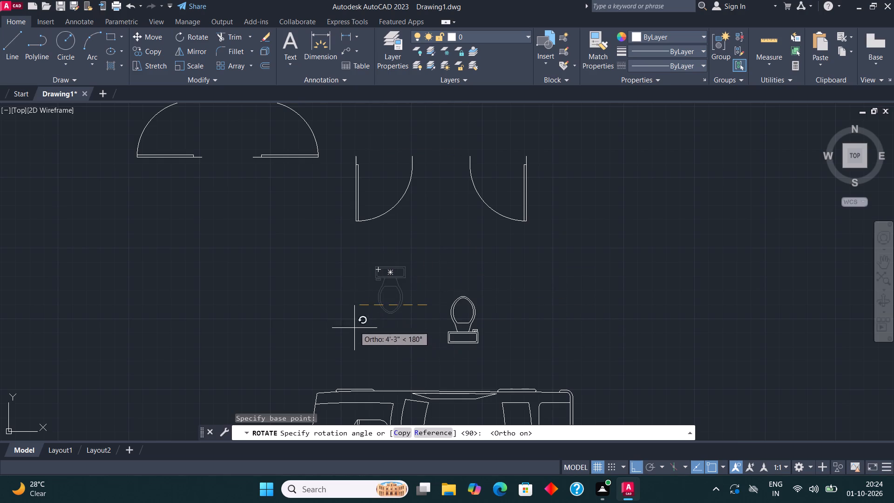
left_click(424, 265)
Mirror the rotated toilet about a vertical line on its tank side, keeping the original.
scroll(424, 272, "down", 1)
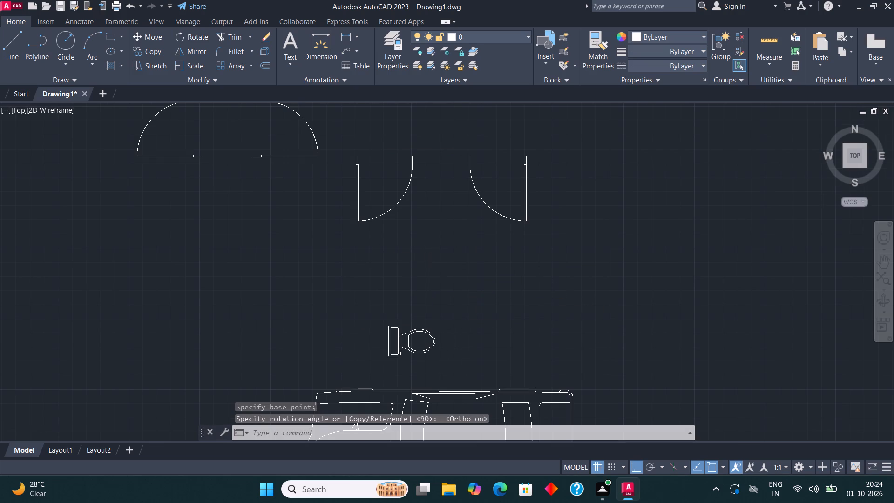
scroll(415, 328, "up", 1)
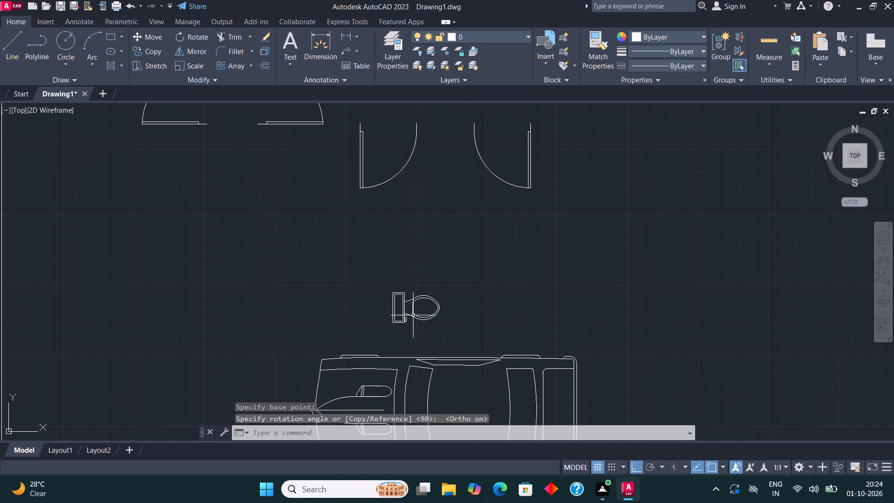
left_click(412, 315)
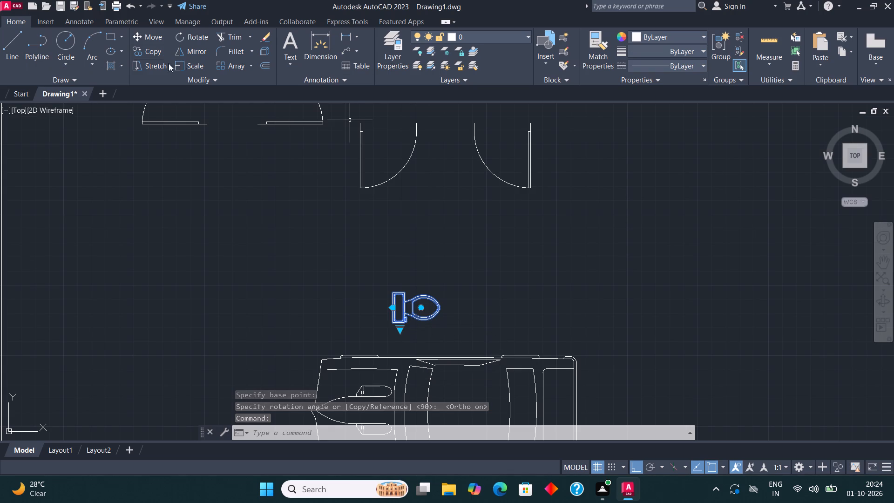
left_click(199, 55)
left_click(368, 310)
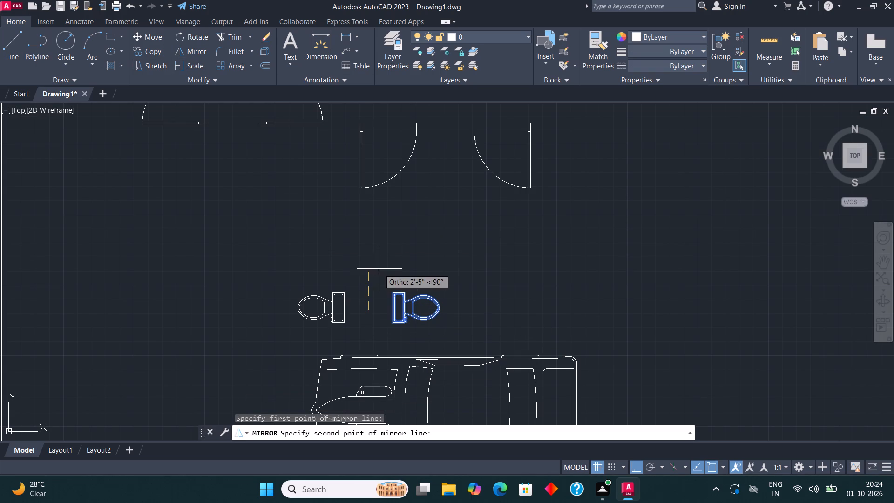
left_click(380, 268)
left_click_drag(406, 309, 380, 268)
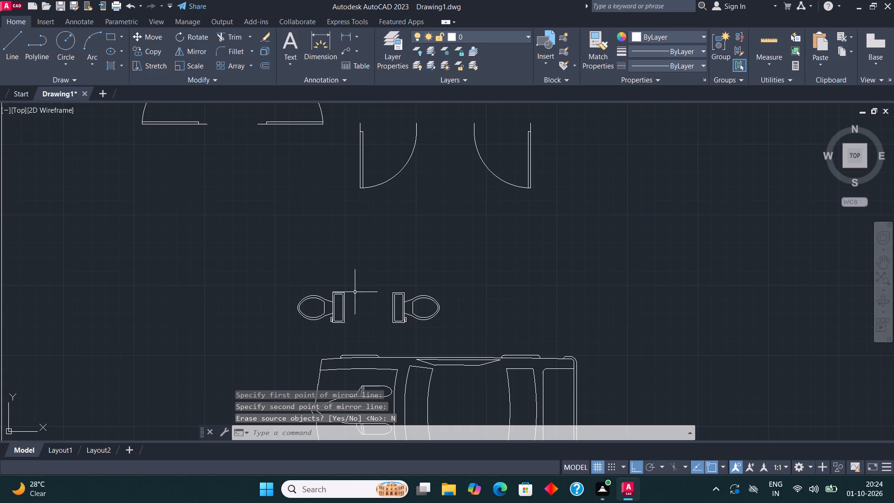
Copy the right-facing toilet from its tank's lower-left corner to the left outer wall's inner face in the left strip's top room.
left_click(393, 308)
left_click(154, 53)
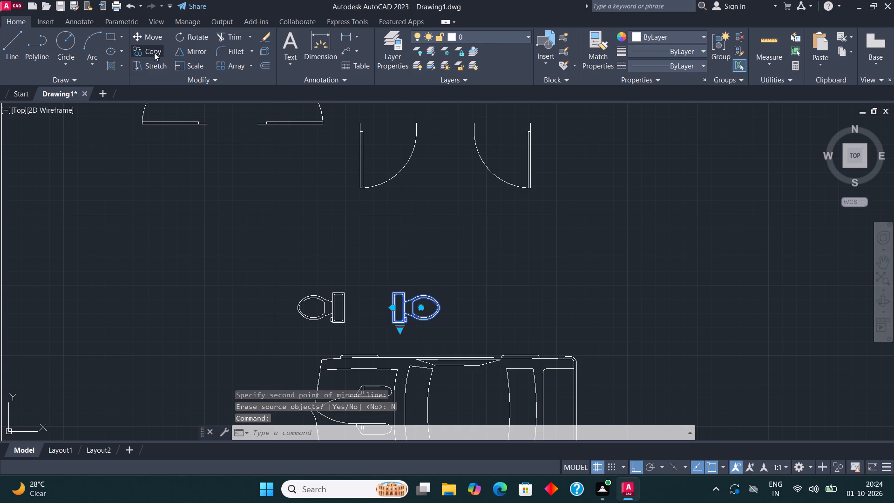
left_click(393, 324)
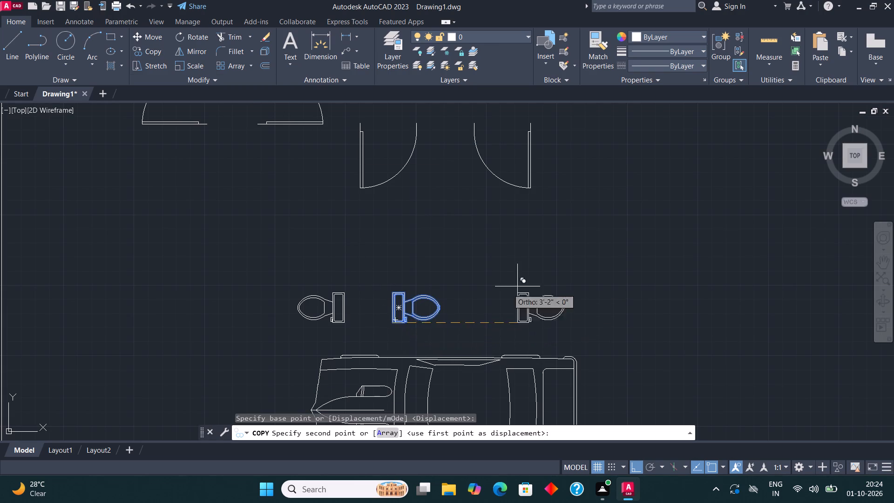
scroll(553, 280, "down", 4)
key("F8")
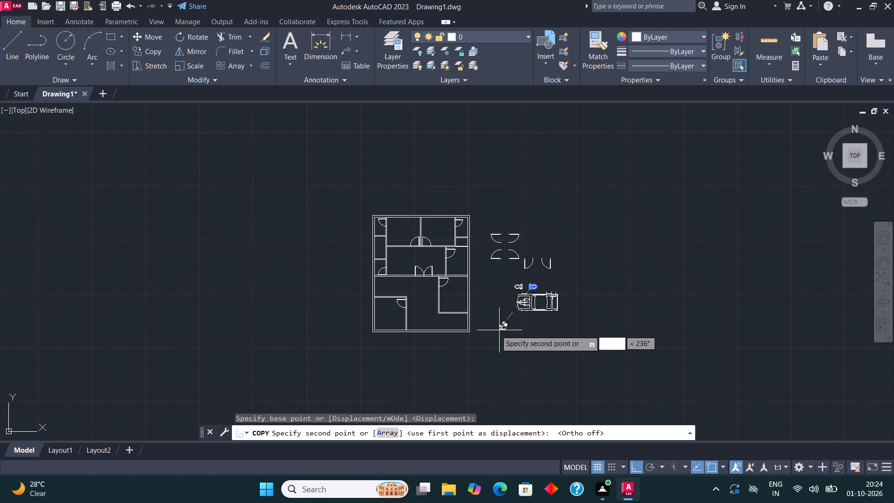
scroll(405, 220, "up", 1)
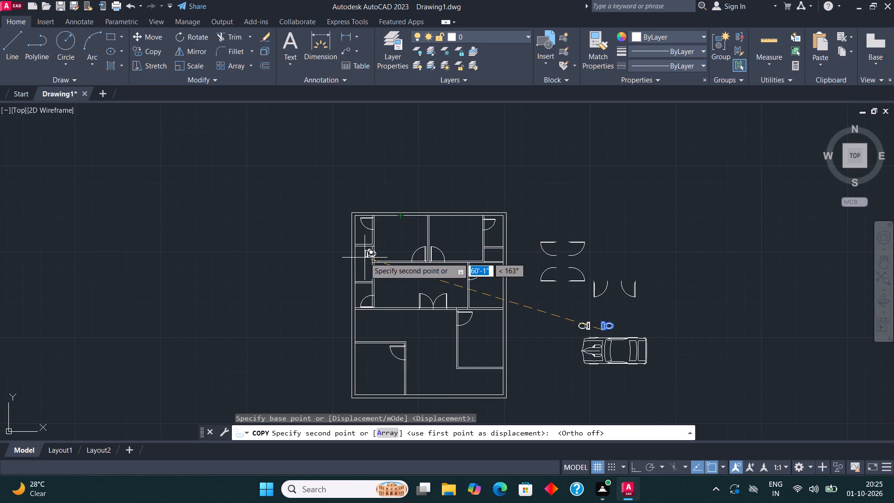
scroll(359, 239, "up", 3)
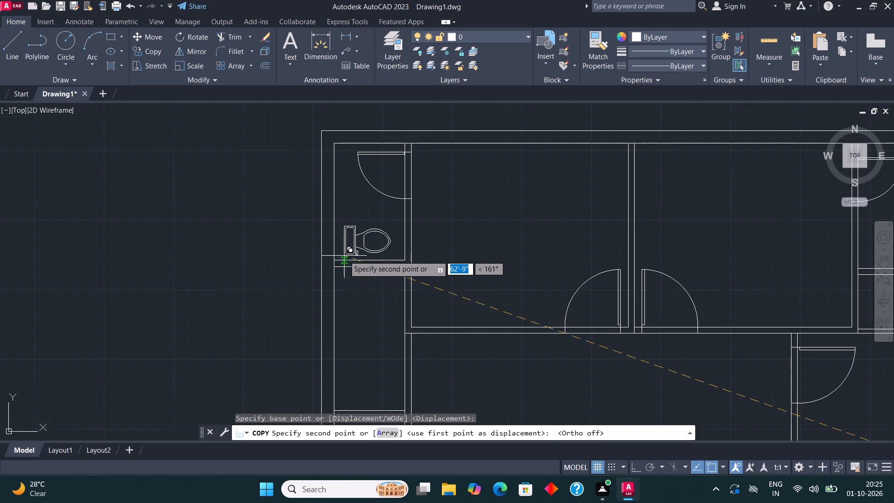
scroll(344, 256, "up", 1)
left_click(328, 260)
Place another copy of the right-facing toilet against the left outer wall in the left strip's bottom room, above its door.
scroll(299, 226, "down", 2)
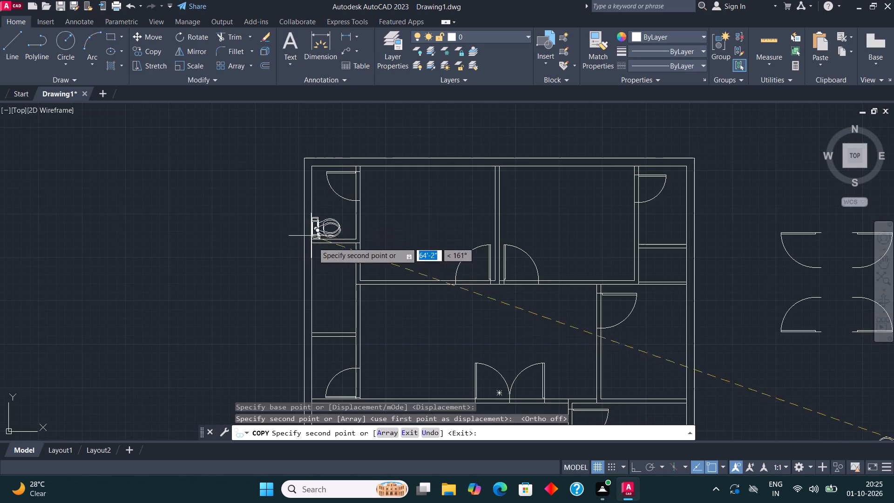
scroll(347, 230, "down", 1)
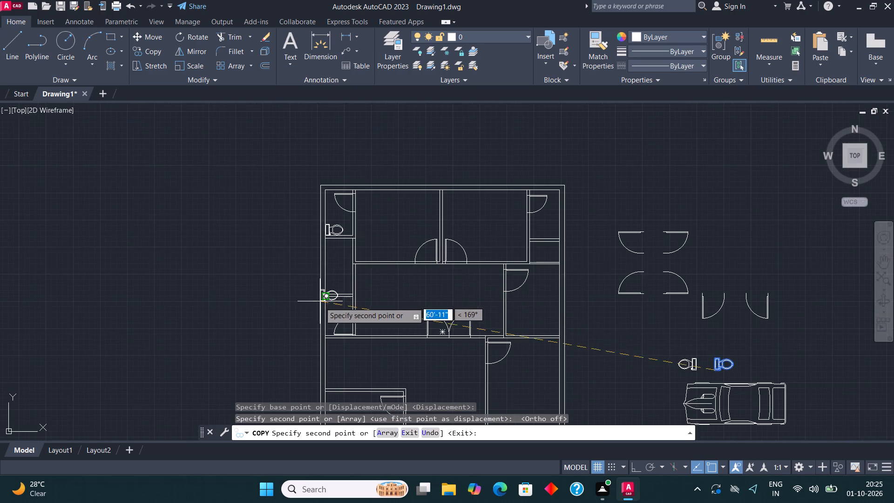
scroll(319, 304, "up", 3)
left_click(337, 332)
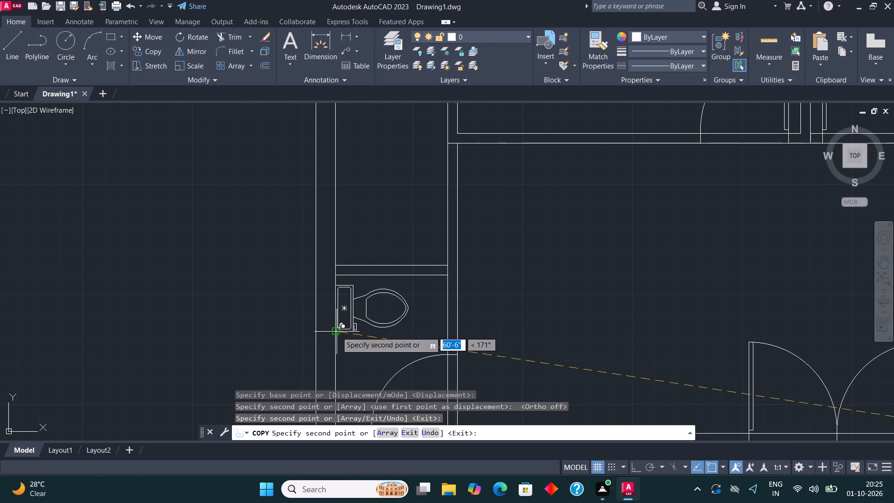
key("Escape")
Copy the left-facing toilet against the right outer wall's inner face in the upper-right small room, above its bottom partition.
scroll(237, 322, "down", 4)
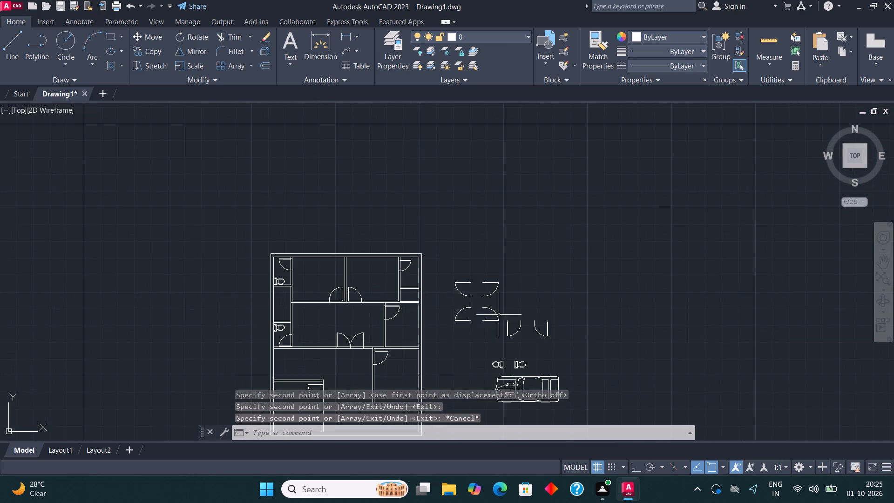
scroll(560, 355, "up", 2)
left_click(445, 377)
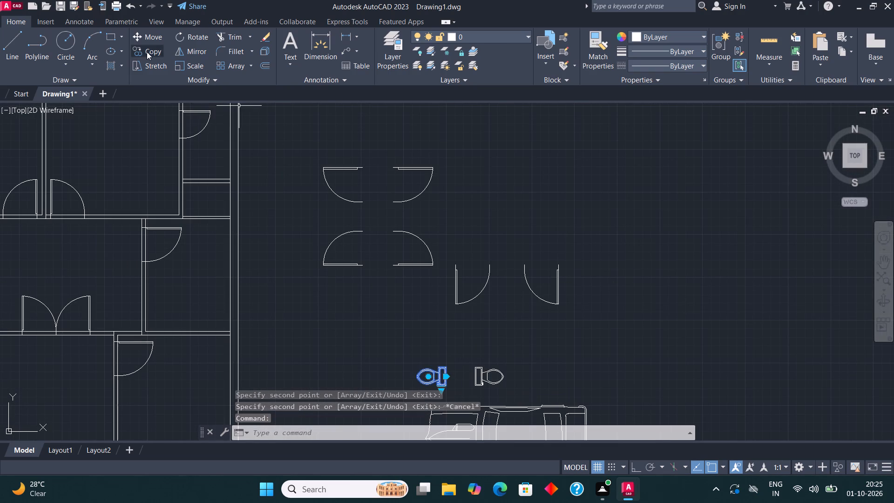
left_click(142, 52)
left_click(447, 364)
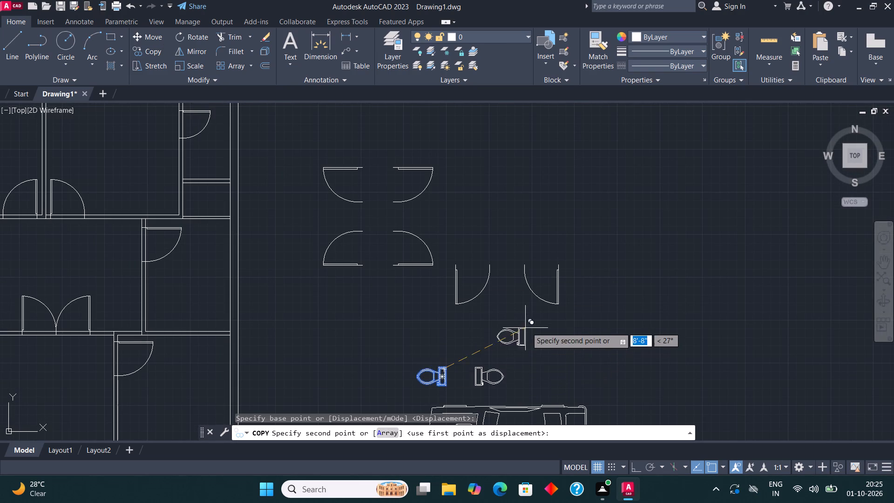
scroll(525, 340, "down", 2)
scroll(423, 257, "up", 2)
scroll(381, 293, "up", 3)
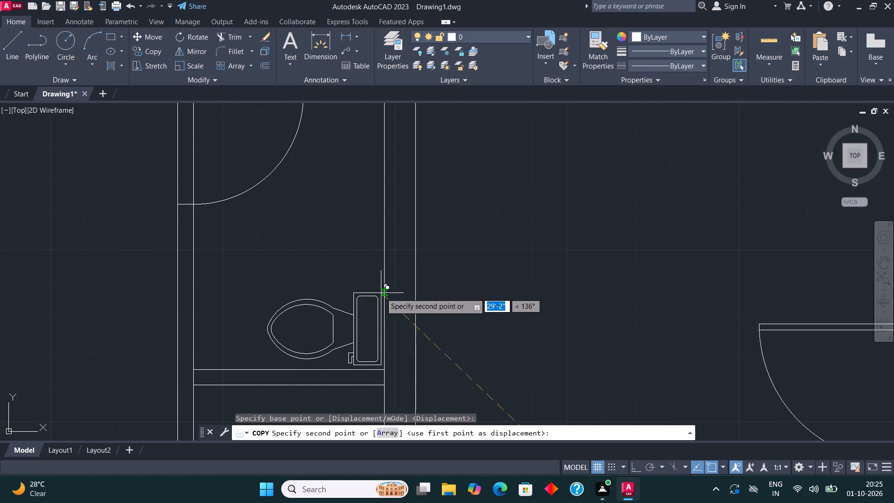
left_click(383, 285)
scroll(366, 260, "down", 3)
key("space")
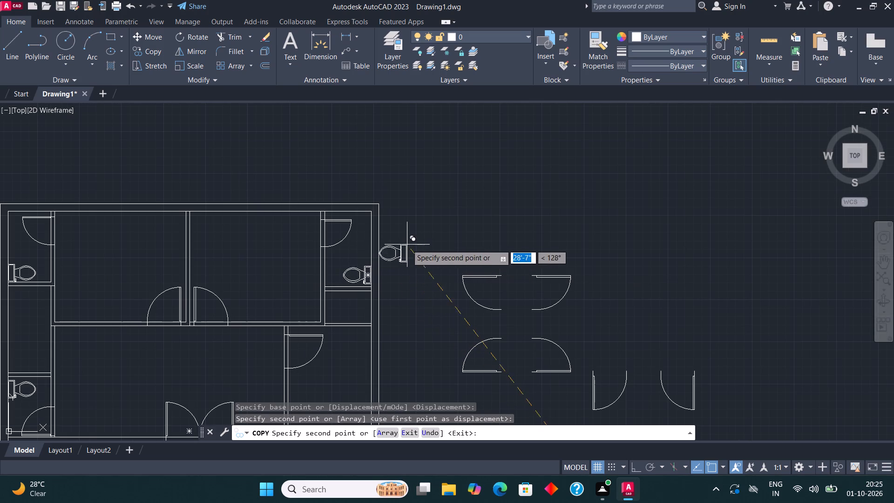
Draw a washbasin rectangle about 1'-3" wide in the upper-left inner wall corner of the left strip's top room.
scroll(406, 250, "down", 2)
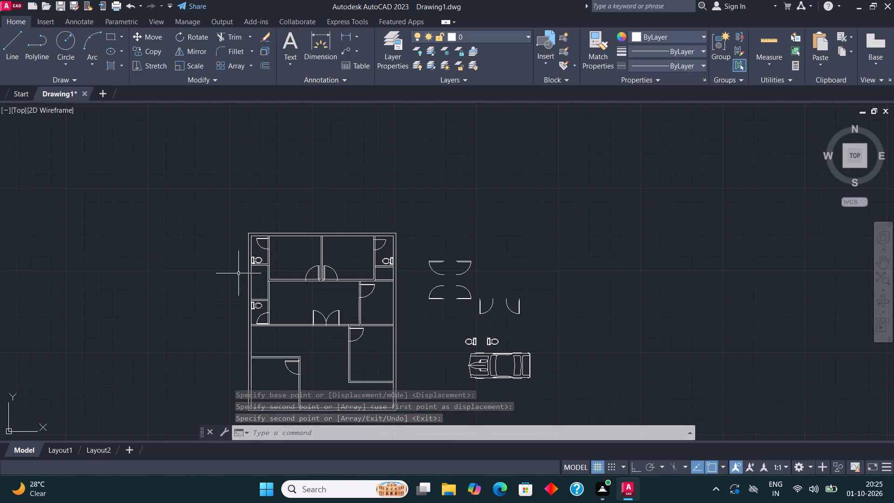
scroll(257, 256, "up", 3)
scroll(231, 187, "up", 3)
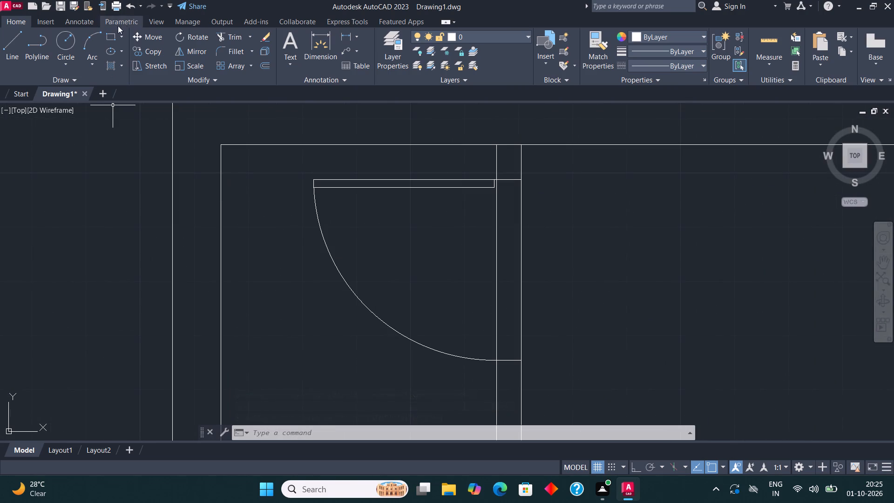
left_click(111, 34)
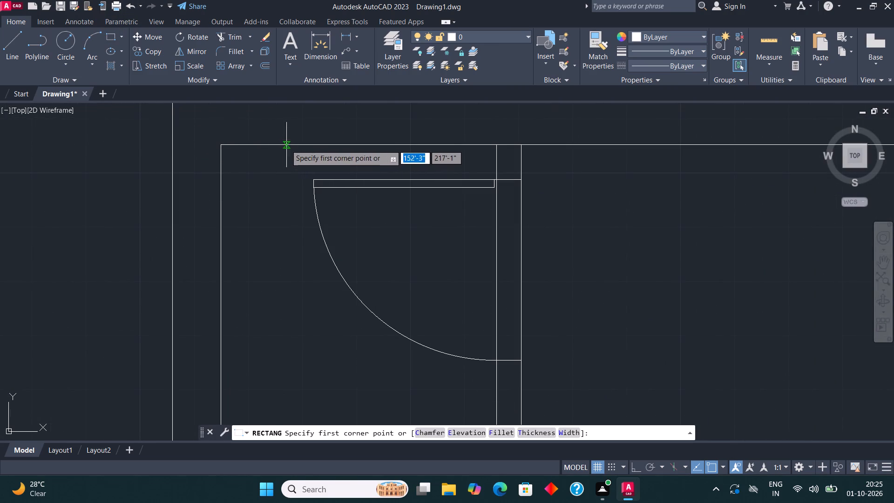
left_click(224, 145)
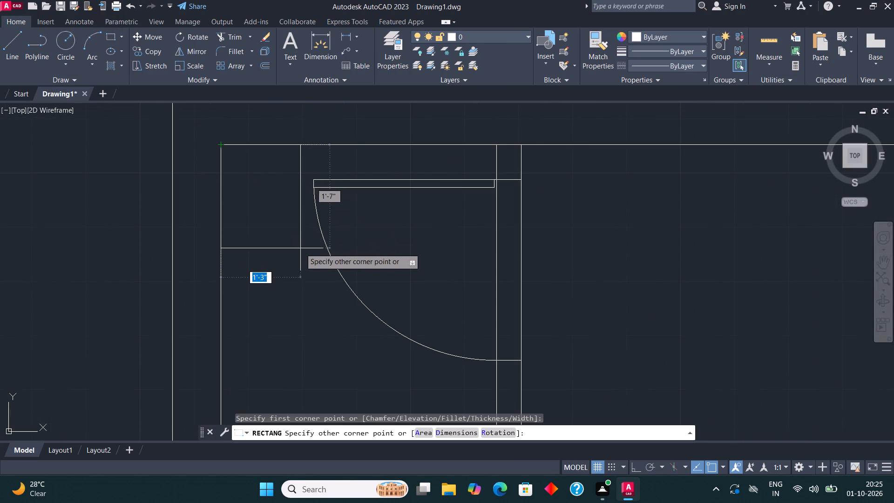
left_click(303, 255)
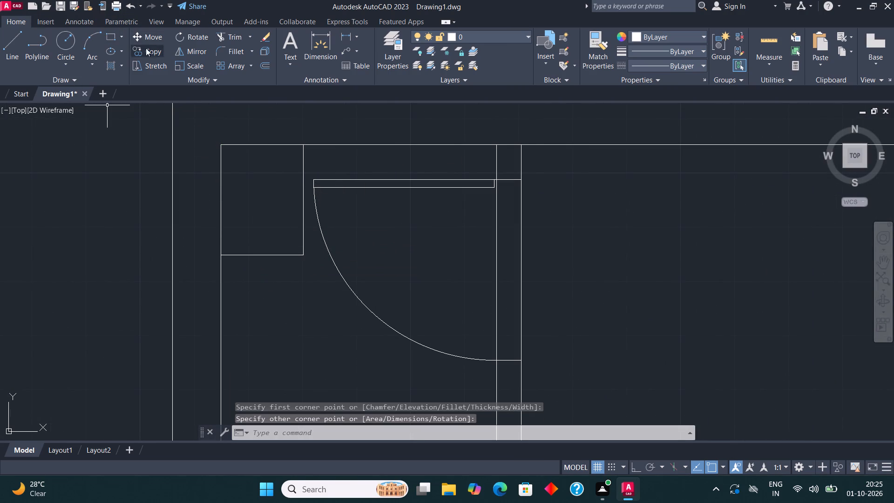
Draw a centre-based ellipse for the basin bowl, wider than it is tall, in the middle of the washbasin rectangle.
left_click(107, 51)
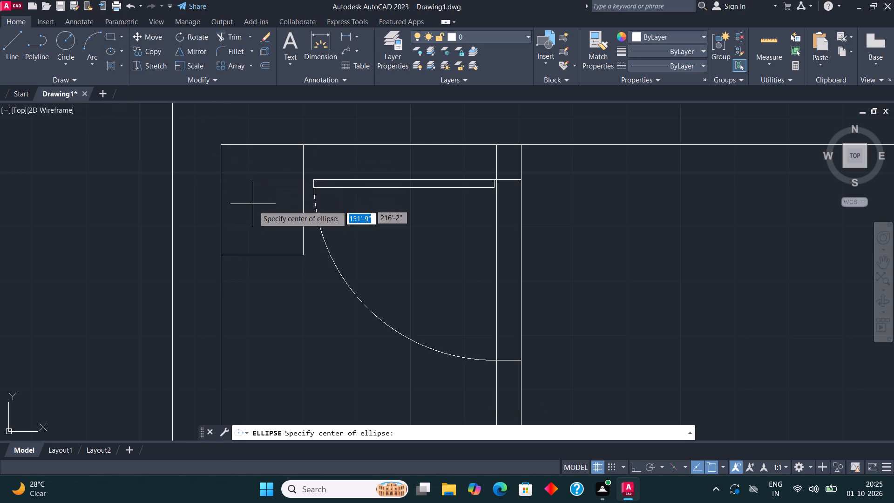
left_click(254, 205)
left_click(254, 179)
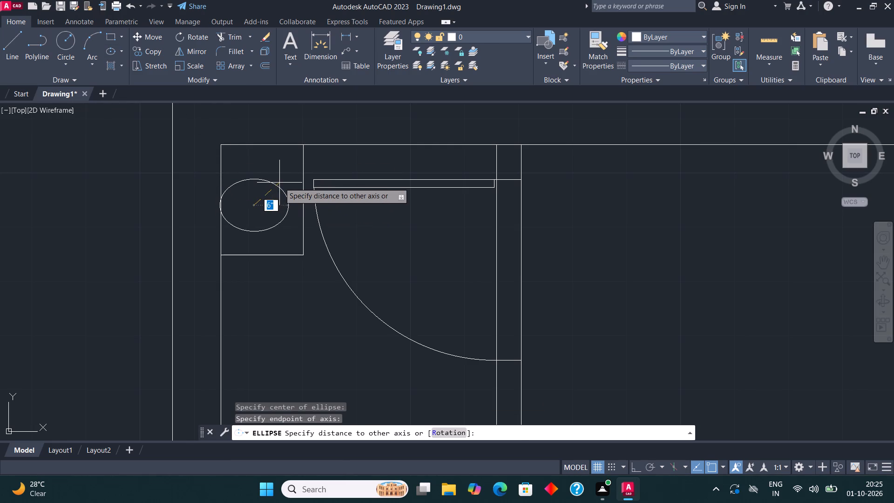
left_click(280, 183)
Rotate the basin ellipse about 90° so its long axis runs vertically, using a base point beside the ellipse.
left_click(271, 180)
left_click(267, 182)
left_click(195, 39)
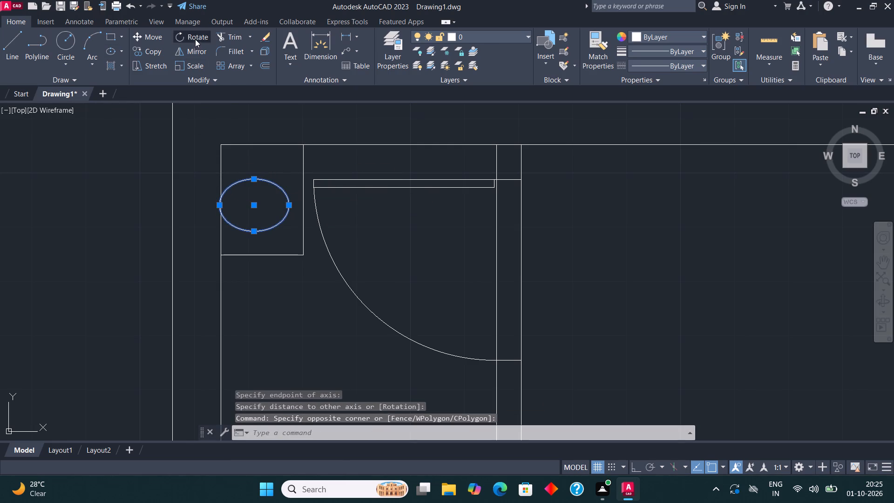
left_click(208, 205)
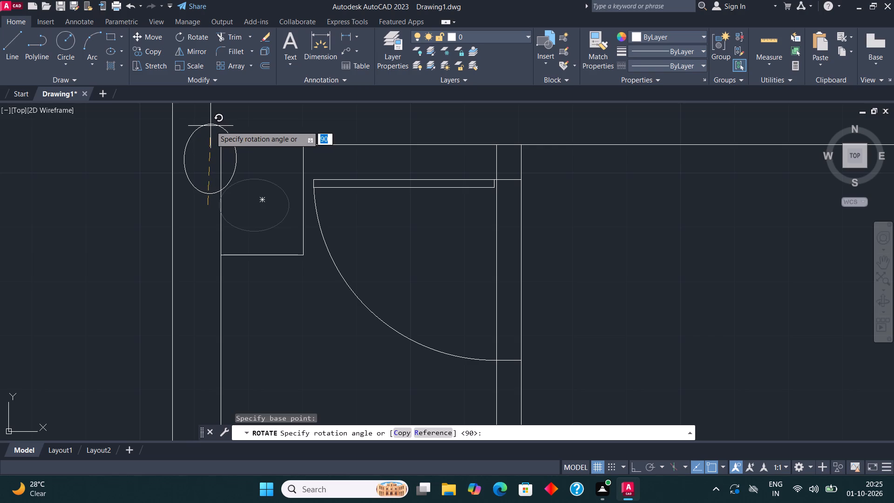
left_click(210, 126)
Move the rotated ellipse inside the washbasin rectangle, roughly centred.
left_click(210, 193)
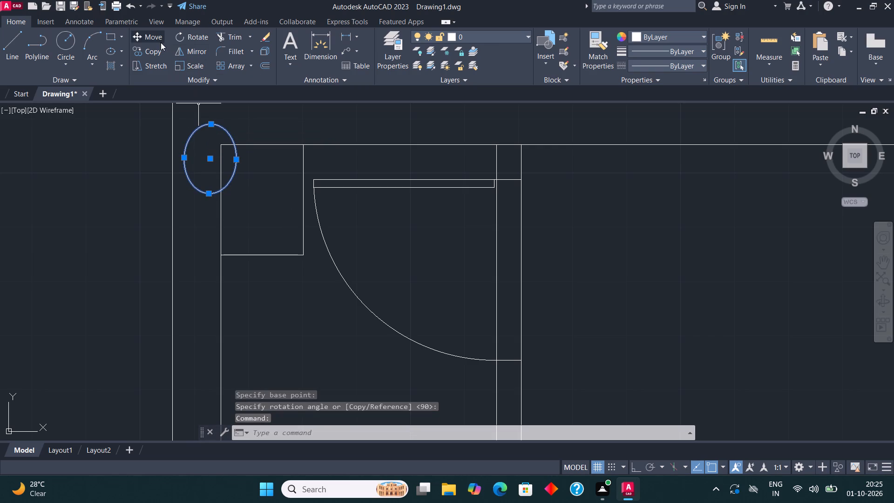
left_click(160, 41)
left_click(201, 157)
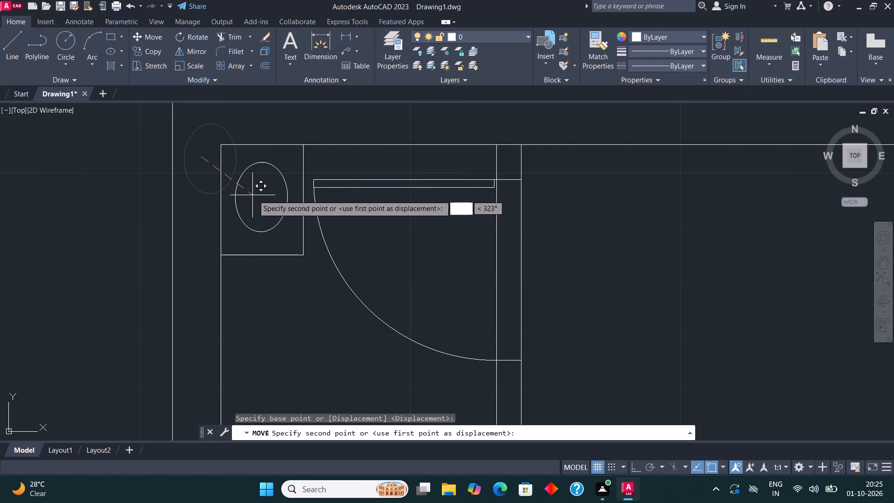
left_click(252, 199)
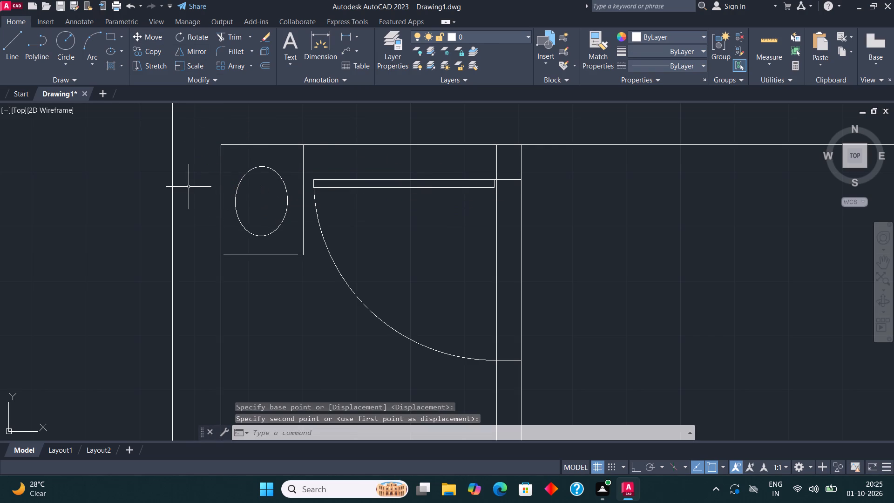
Draw a tiny drain circle inside the basin ellipse, on the side nearer the left outer wall.
left_click(66, 40)
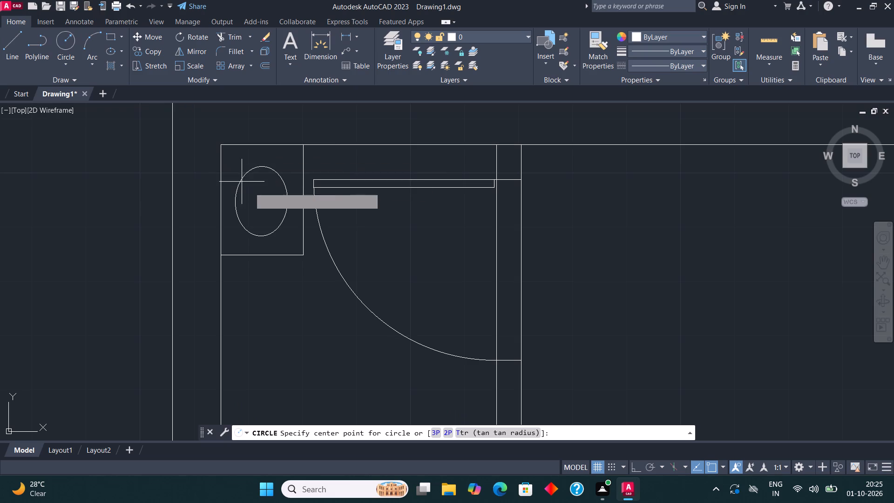
left_click(250, 201)
left_click(252, 203)
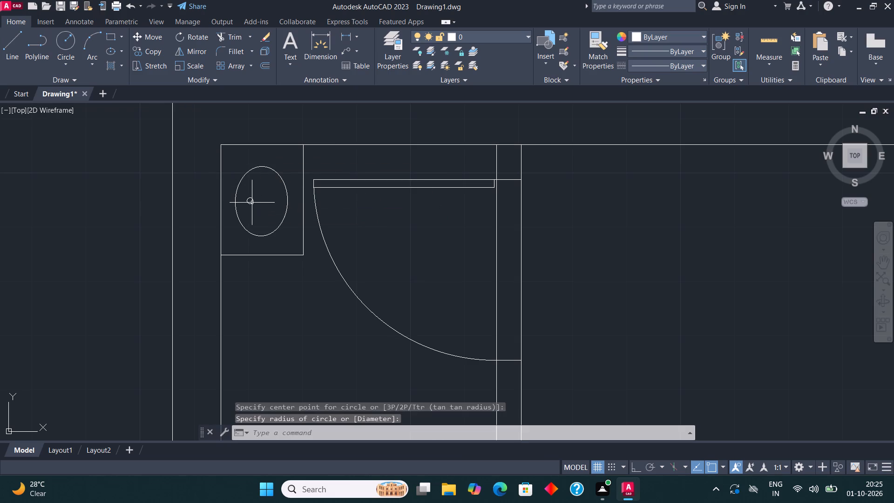
Copy the complete washbasin from its lower-left corner to the lower-left inner corner of the left strip's bottom toilet room.
scroll(291, 159, "down", 2)
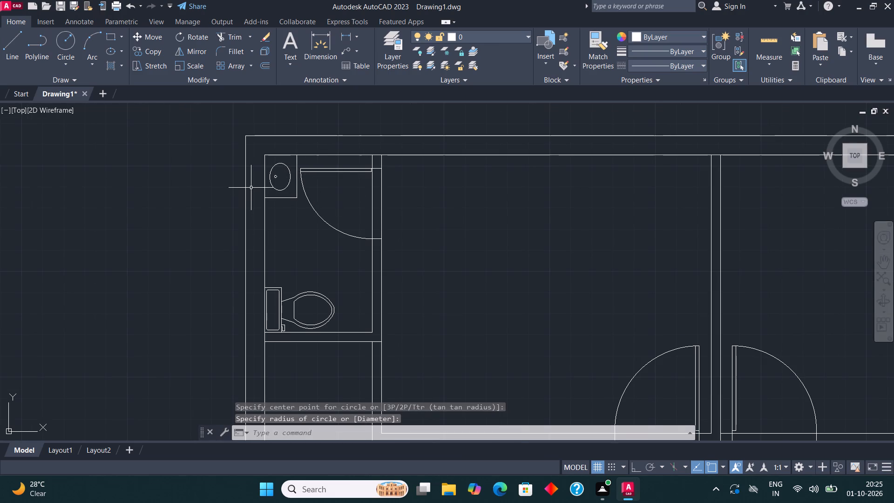
scroll(282, 156, "up", 2)
left_click(287, 272)
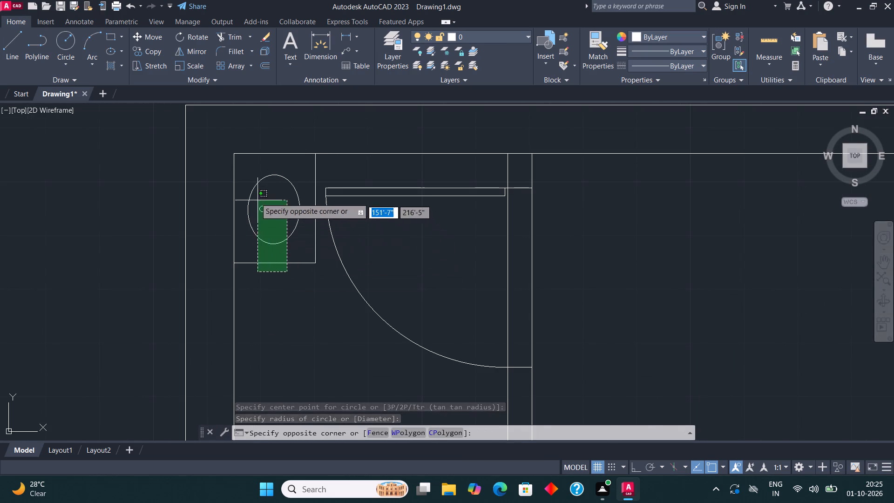
left_click(255, 197)
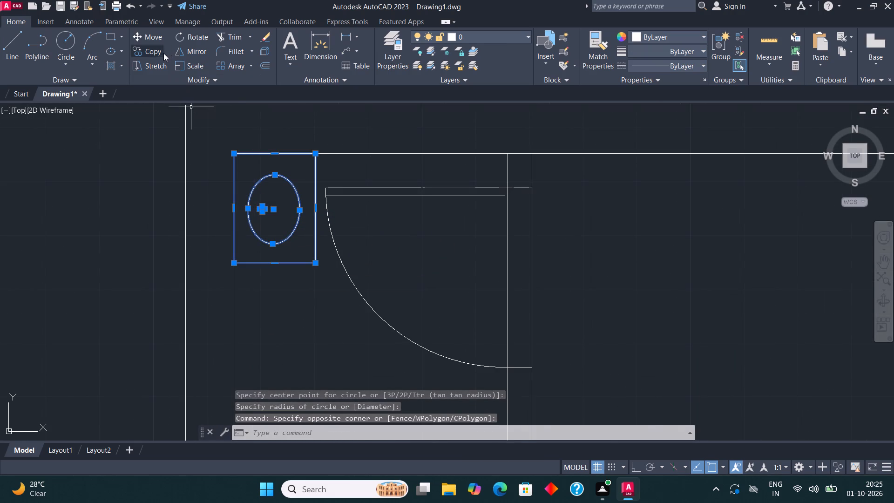
left_click(156, 54)
left_click(234, 258)
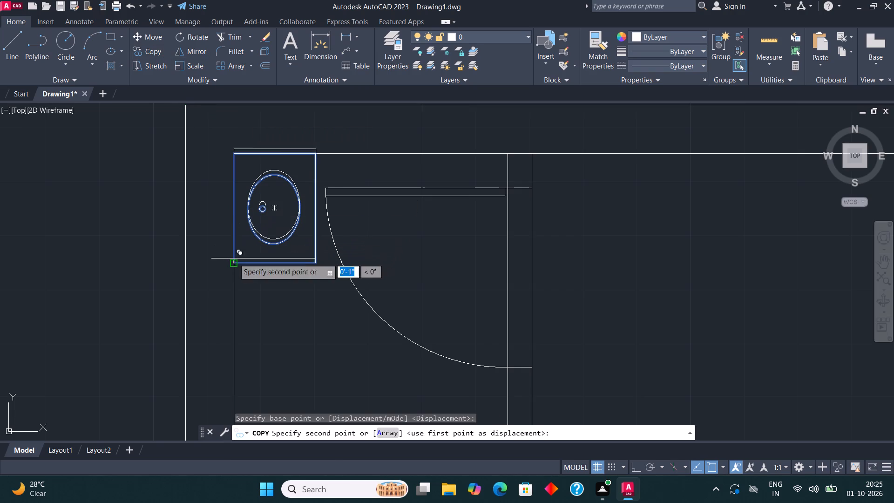
scroll(347, 194, "down", 6)
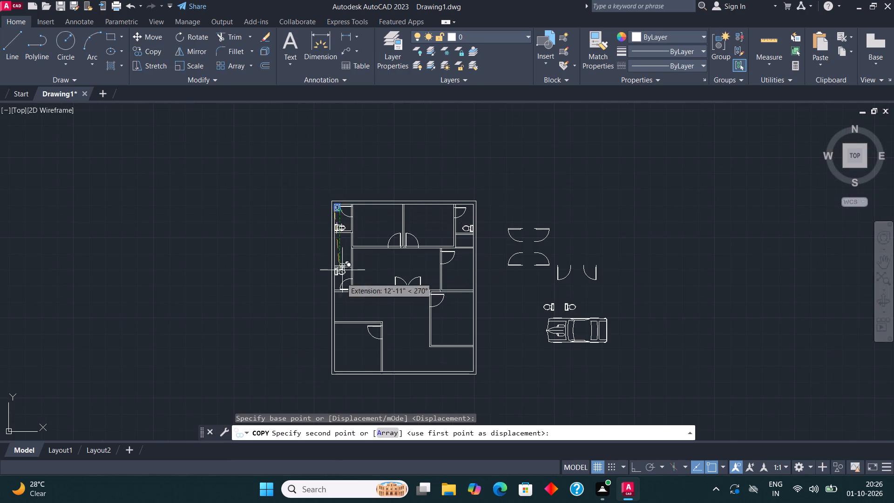
scroll(336, 289, "up", 6)
left_click(285, 310)
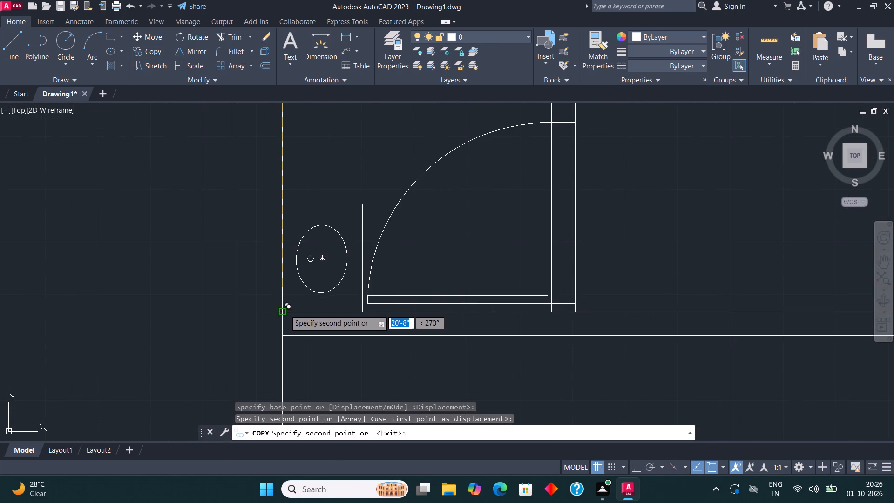
key("Escape")
With ortho on, draw a line 3'6" along the partition below the bottom toilet room from the left outer wall, then down to the lower-left room's top wall.
scroll(205, 317, "down", 2)
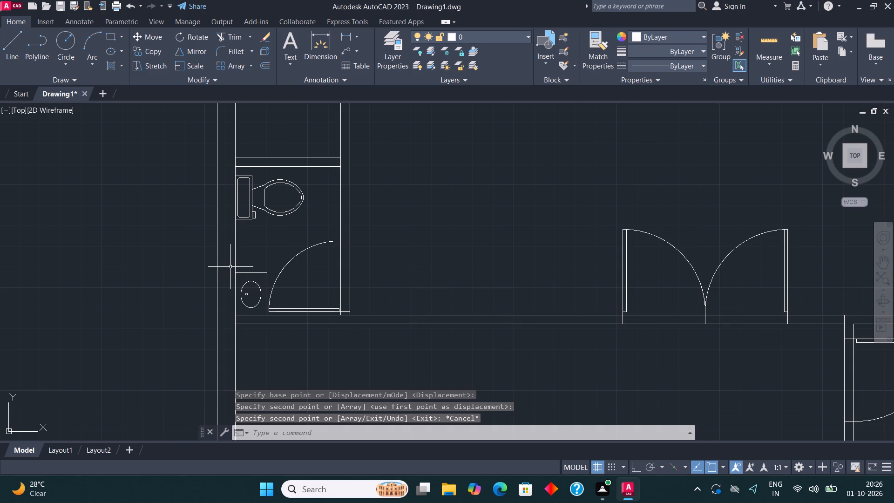
middle_click_drag(337, 340, 341, 347)
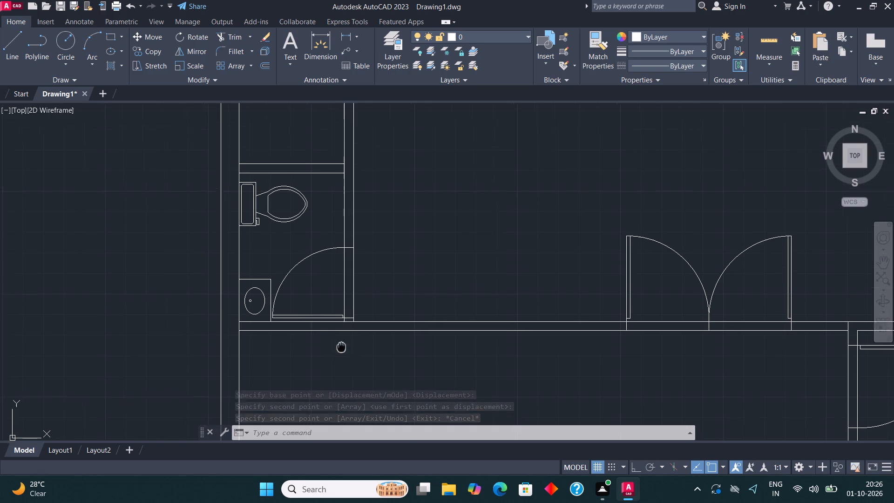
middle_click_drag(341, 347, 347, 357)
scroll(301, 332, "down", 1)
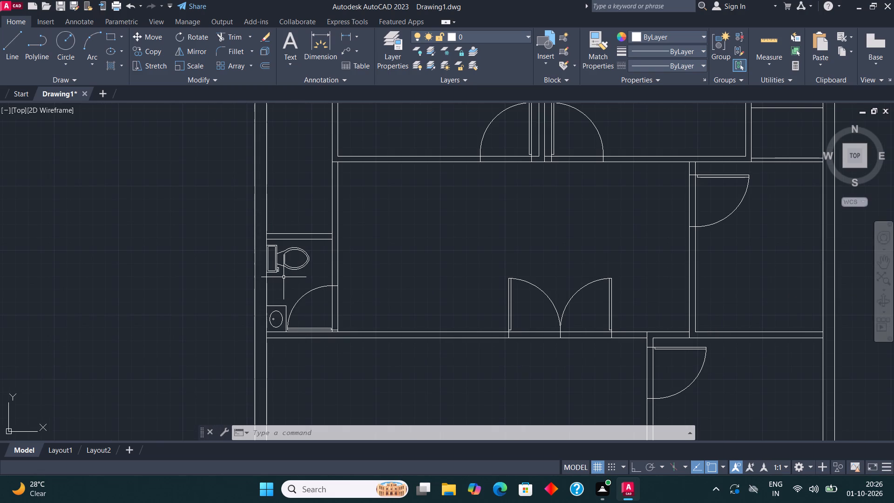
scroll(358, 153, "down", 1)
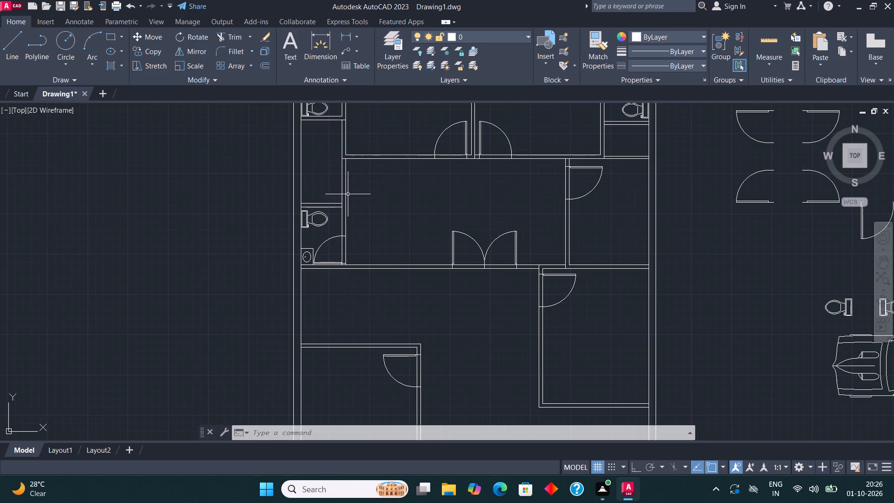
scroll(348, 194, "down", 1)
scroll(349, 239, "up", 1)
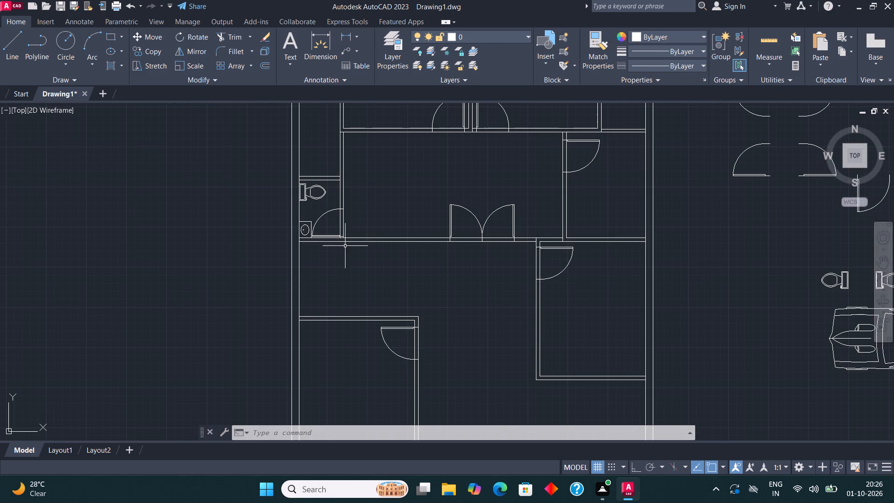
scroll(352, 292, "up", 1)
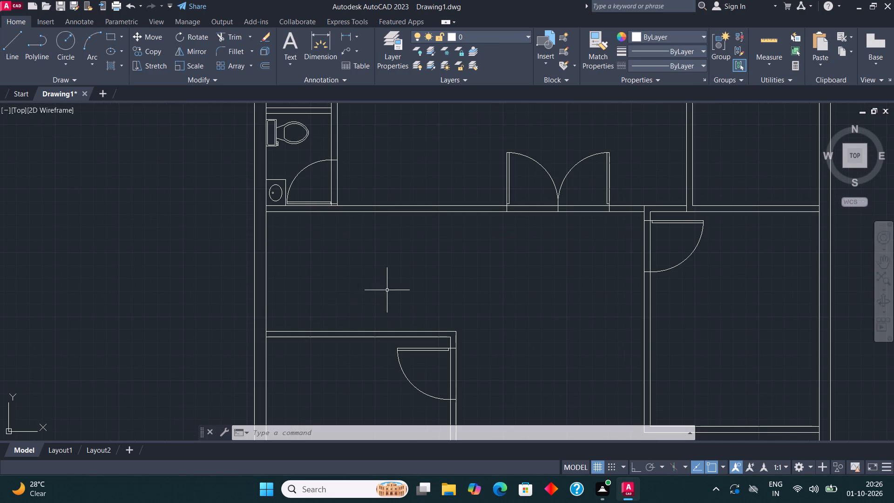
left_click(14, 42)
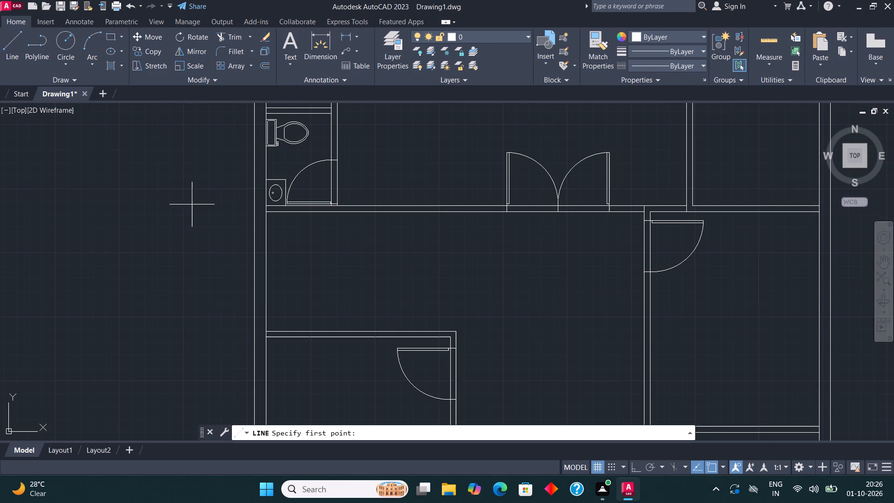
left_click(264, 213)
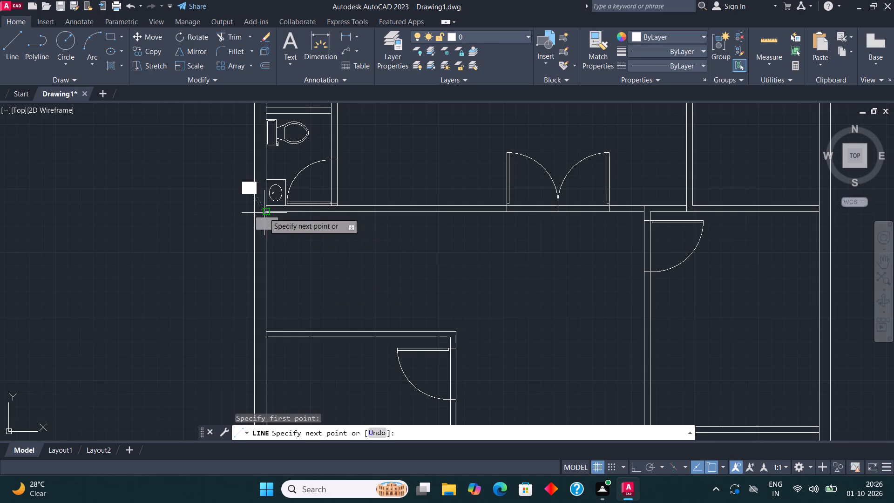
key("F8")
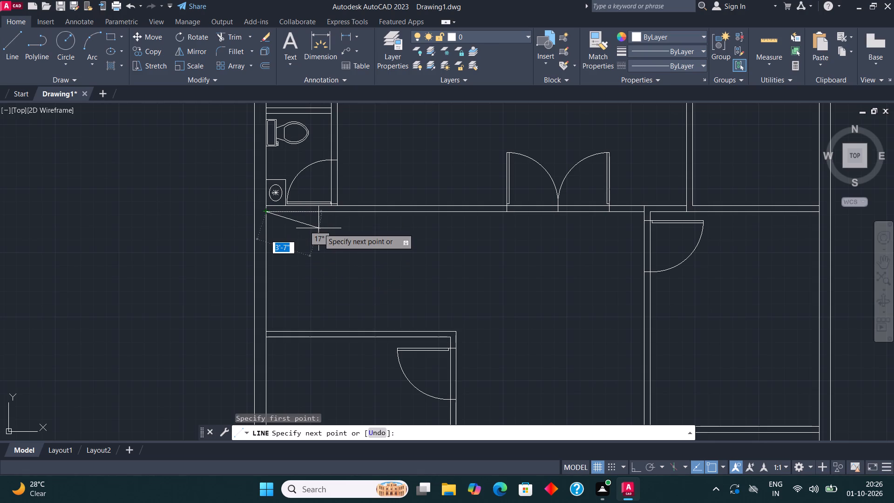
type("3'6\"")
key("Return")
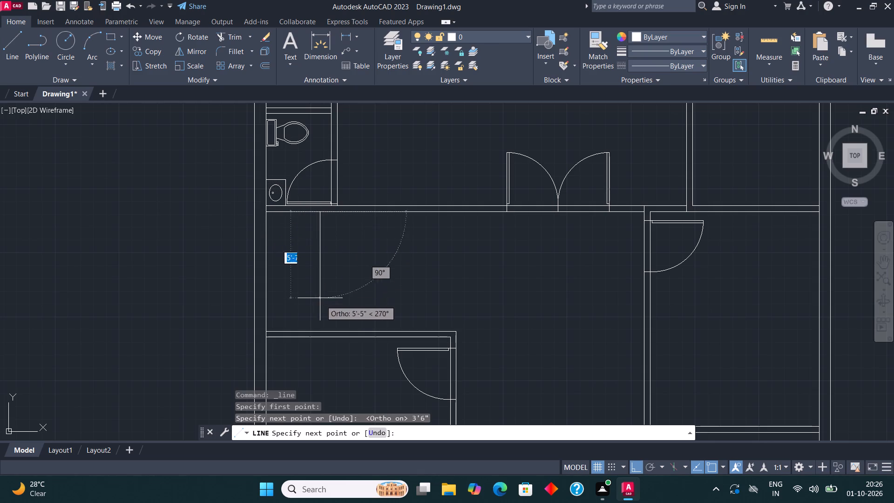
left_click(318, 330)
key("space")
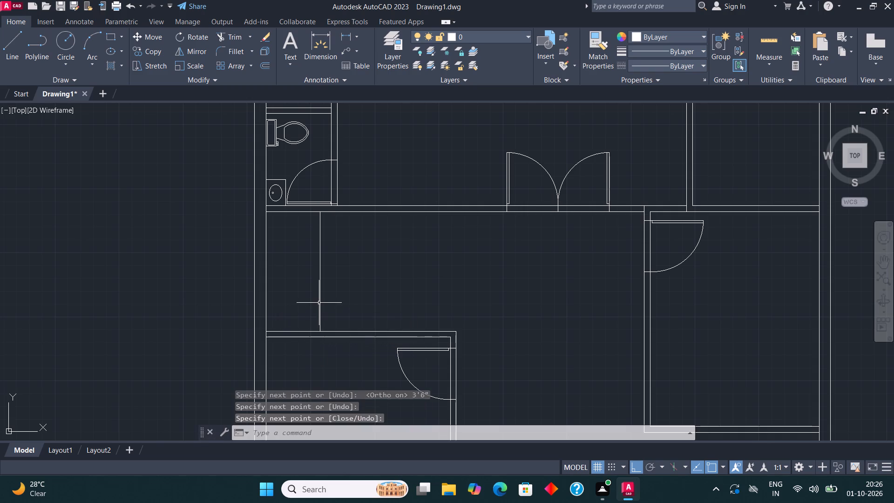
Copy the new vertical line 4.5" to the right to form a partition wall.
left_click(319, 302)
left_click(147, 50)
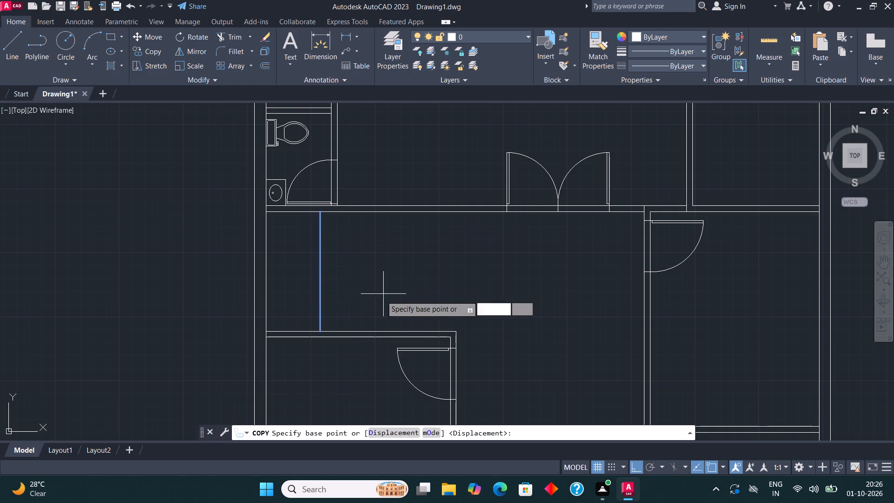
left_click(323, 282)
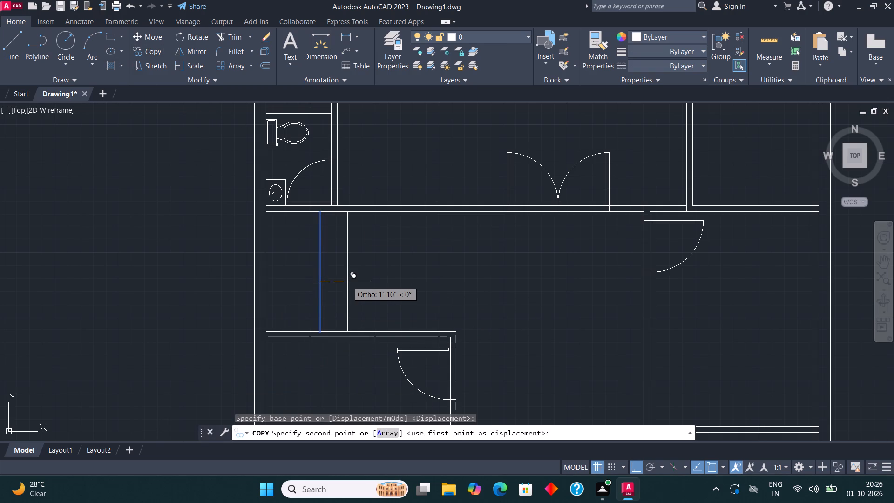
key("4")
type(".5")
key("shift+quotedbl")
key("Return")
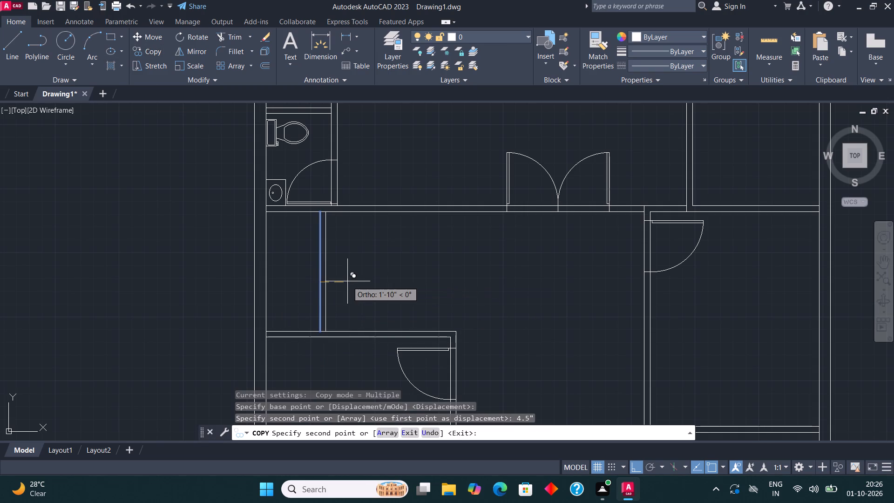
key("Escape")
scroll(266, 292, "down", 1)
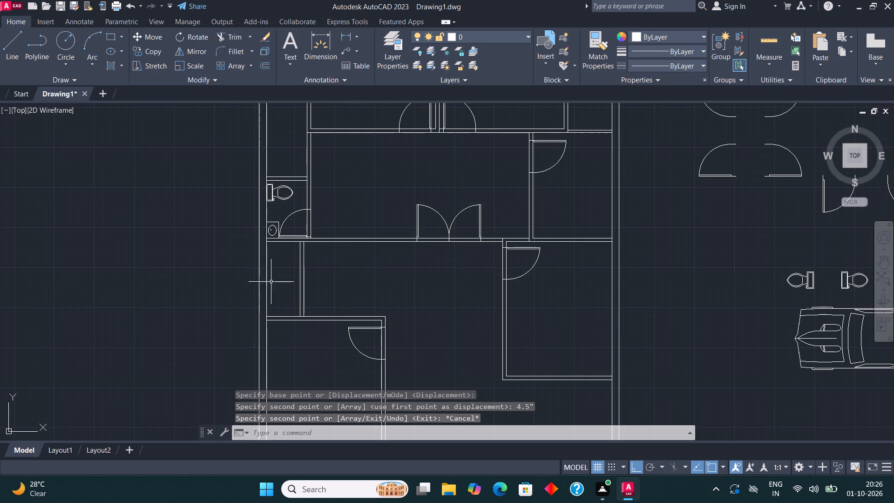
Copy the toilet from the left strip's bottom toilet room straight down along the outer wall into the new small room.
left_click(281, 194)
left_click(279, 199)
scroll(279, 199, "up", 1)
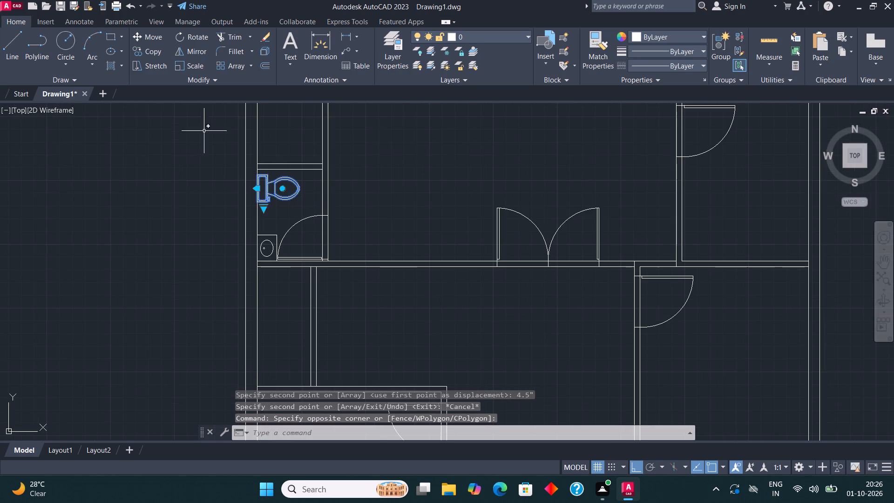
left_click(152, 58)
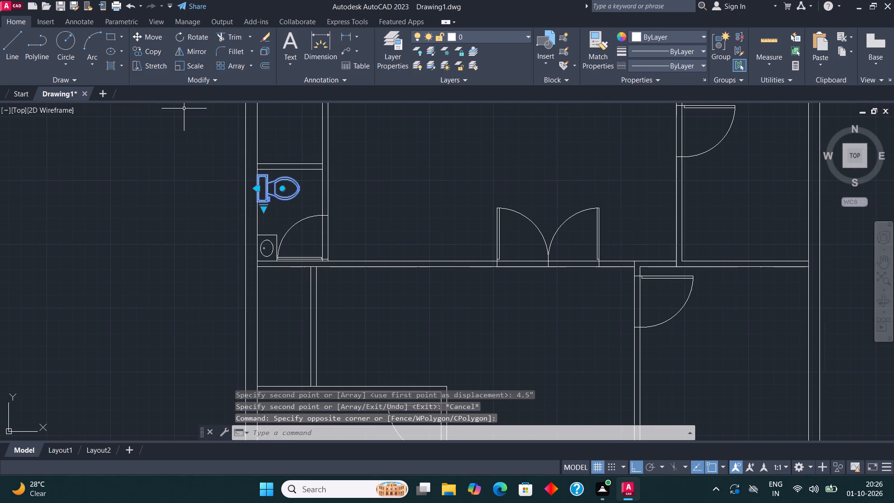
left_click(155, 51)
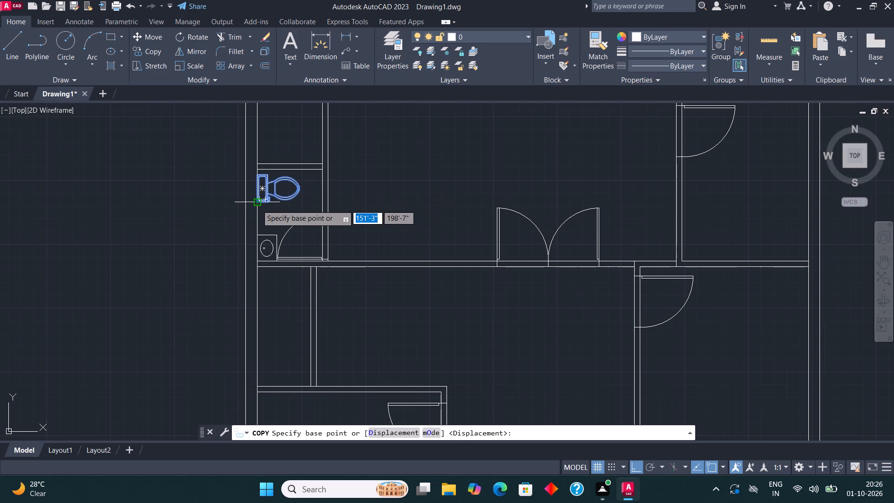
left_click(257, 205)
left_click(257, 304)
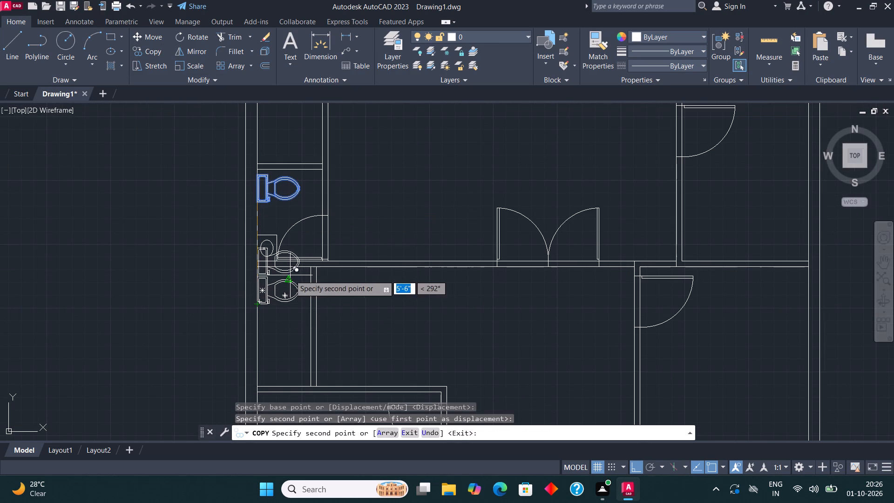
key("space")
Copy the complete washbasin with its drain from its lower-left corner to the lower-left inner corner of the new small toilet room.
left_click(271, 255)
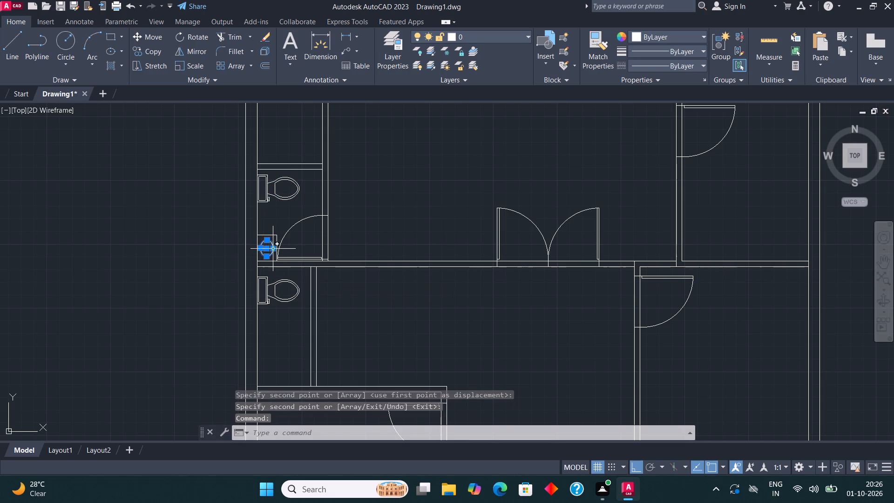
scroll(272, 250, "up", 4)
left_click_drag(278, 269, 223, 147)
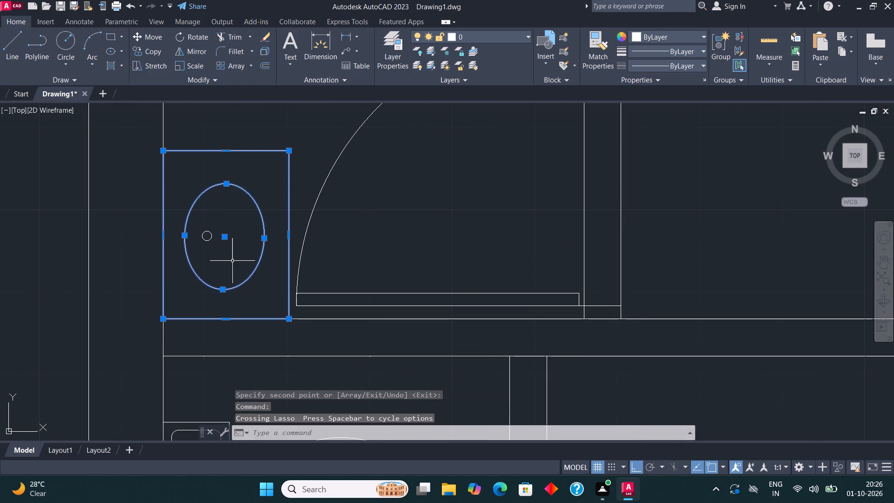
left_click(233, 264)
left_click(199, 204)
scroll(297, 156, "down", 3)
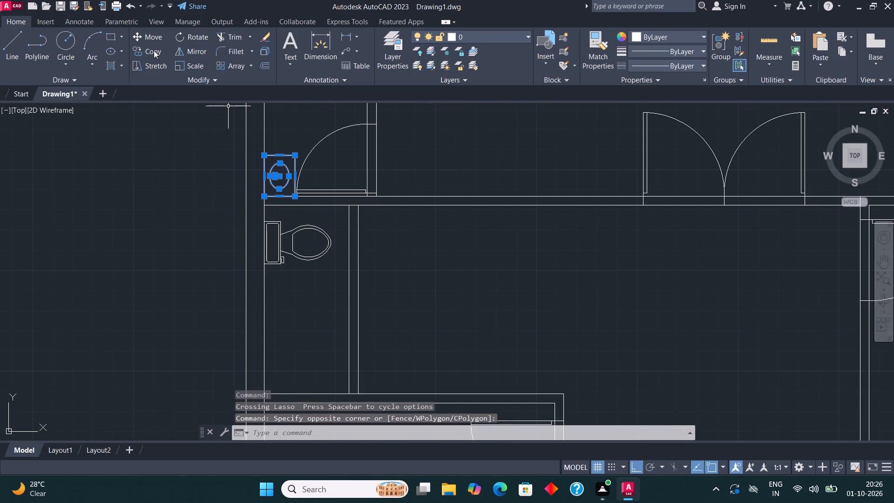
left_click(154, 50)
left_click(263, 194)
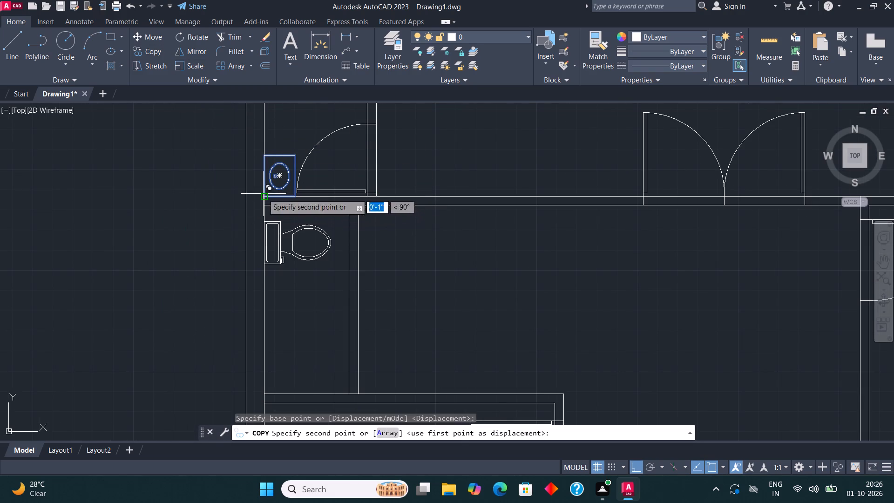
scroll(292, 185, "down", 2)
scroll(291, 276, "up", 3)
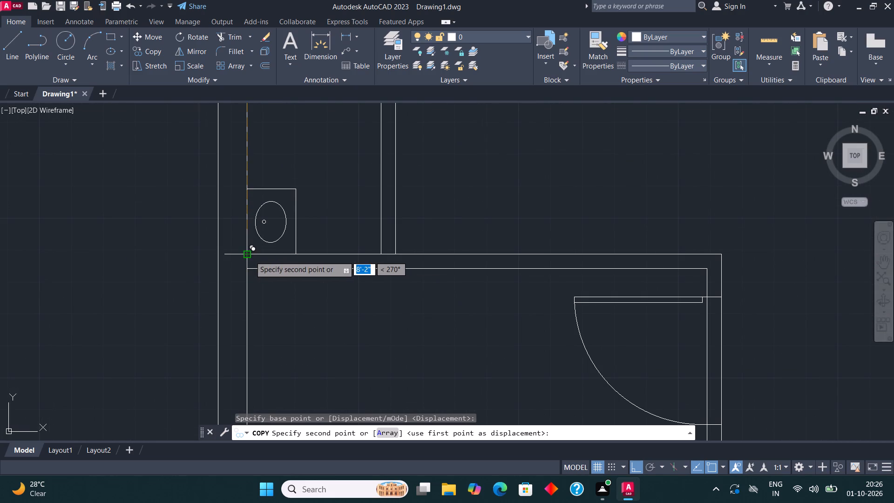
left_click(250, 256)
key("Escape")
With ortho off, copy the double door's left leaf to the new toilet room's bottom wall, hinged just right of the washbasin.
scroll(165, 294, "down", 1)
middle_click_drag(167, 299, 180, 359)
middle_click_drag(177, 355, 168, 331)
scroll(186, 298, "down", 3)
scroll(340, 273, "up", 1)
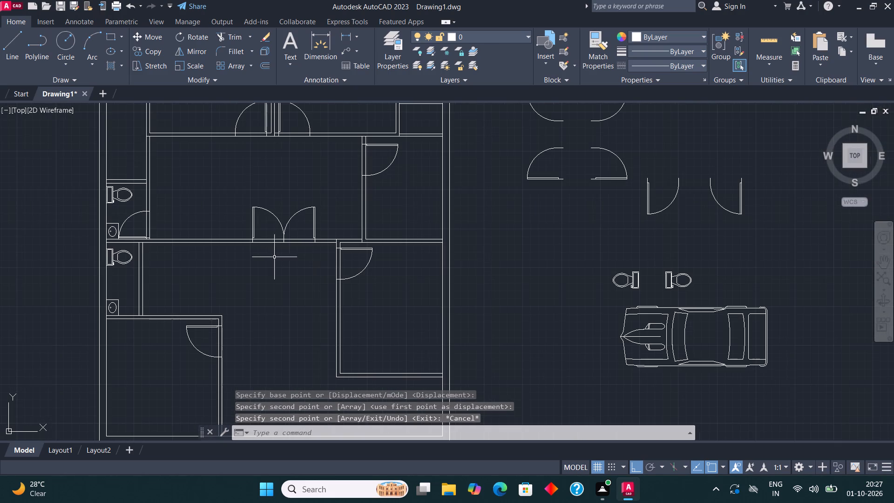
middle_click_drag(119, 265, 166, 290)
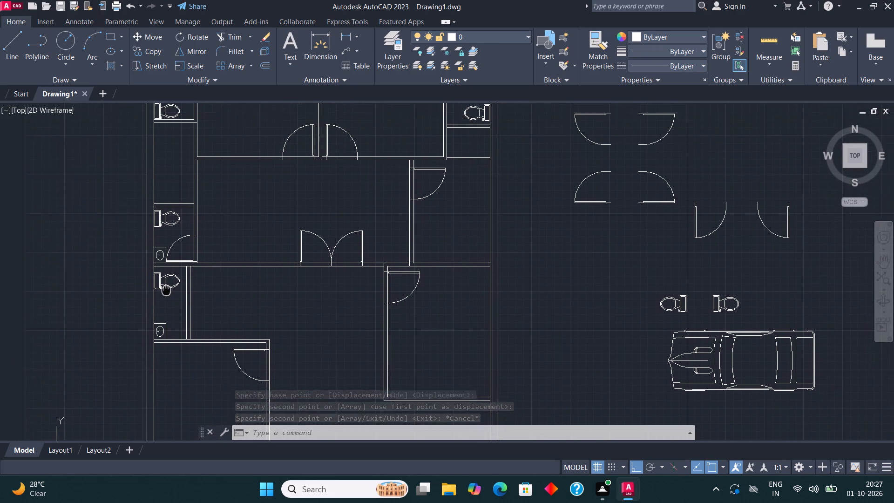
middle_click_drag(166, 290, 166, 311)
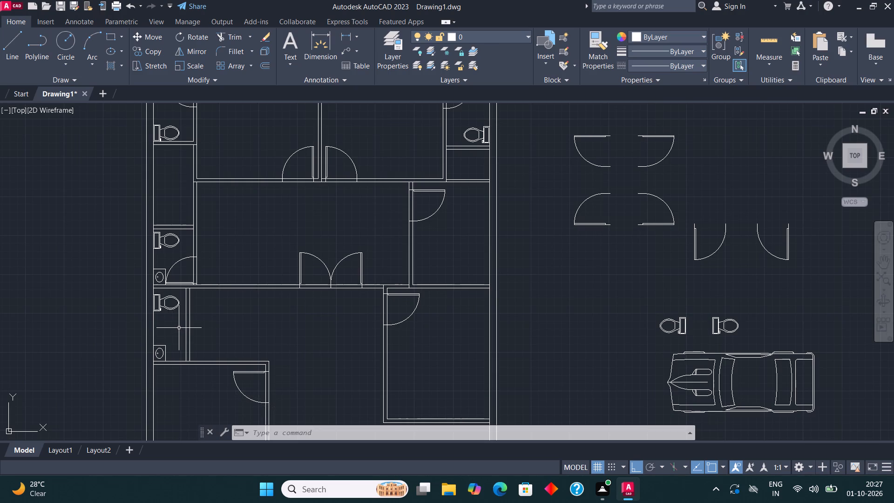
middle_click_drag(245, 305, 296, 256)
left_click(359, 214)
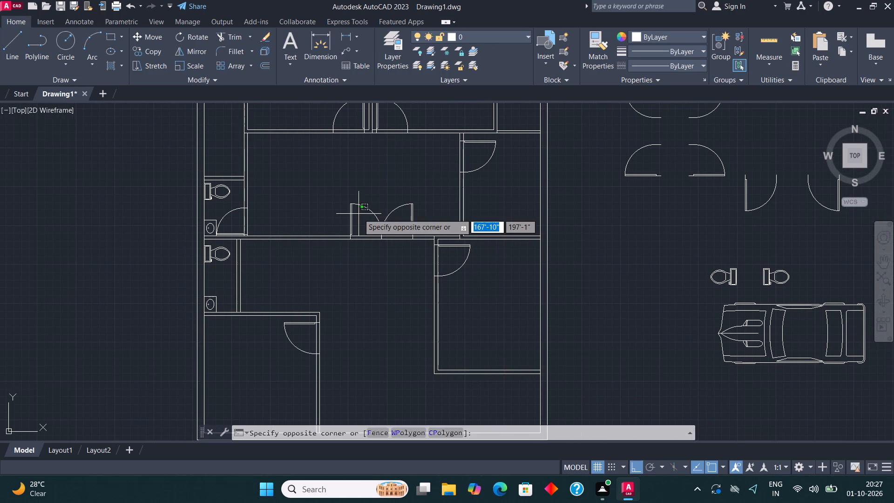
left_click(352, 205)
left_click(149, 56)
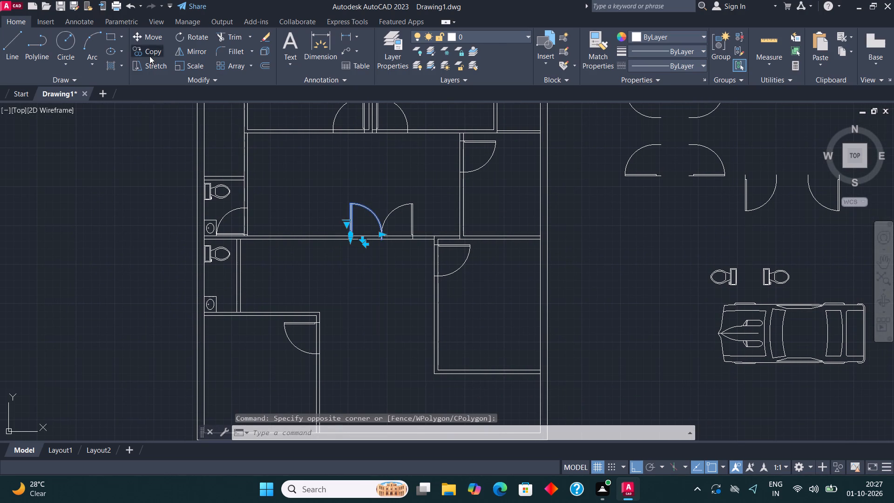
left_click(350, 240)
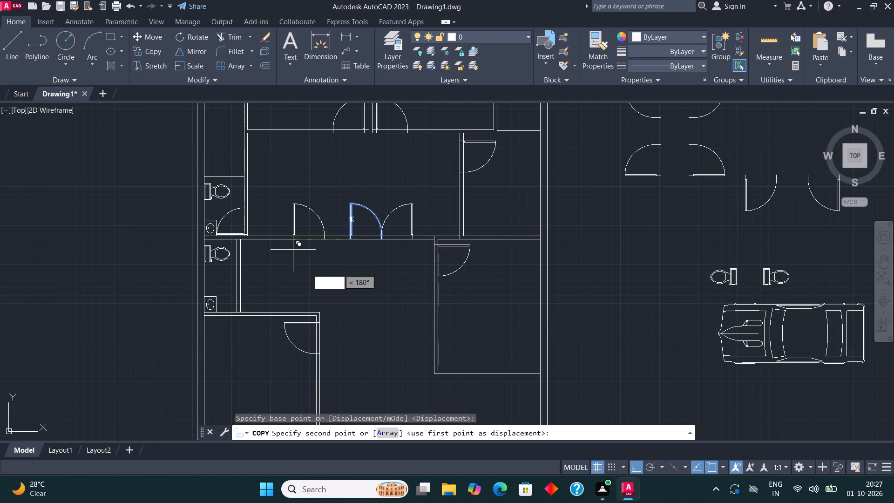
scroll(185, 318, "up", 3)
key("F8")
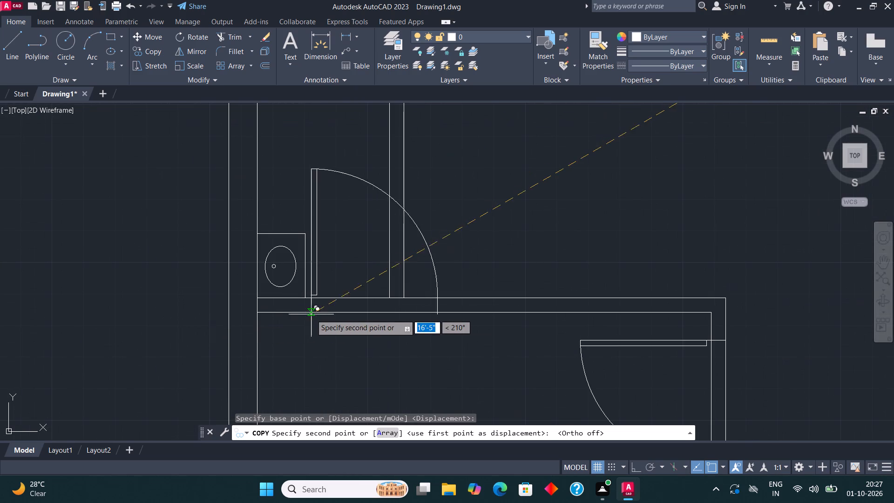
scroll(311, 313, "up", 1)
left_click(307, 306)
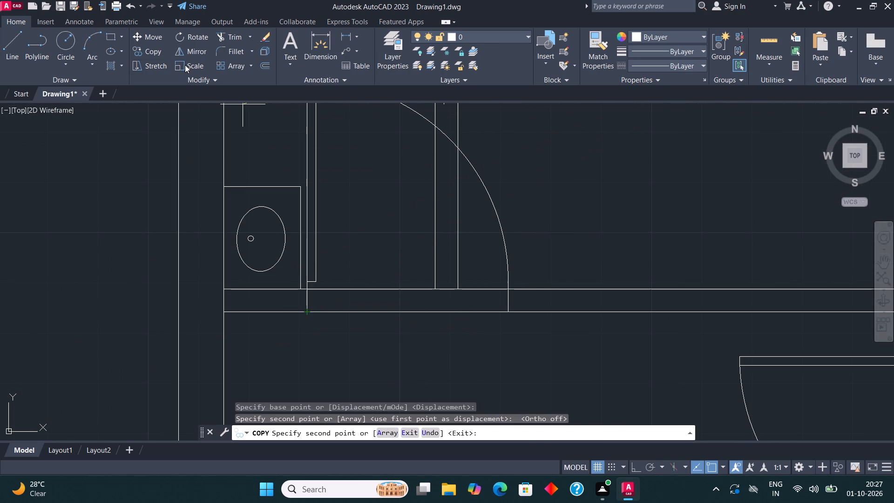
Scale the copied door down freehand about its lower-left hinge corner so it fits before the new toilet room's right partition.
left_click(186, 65)
key("space")
left_click(312, 271)
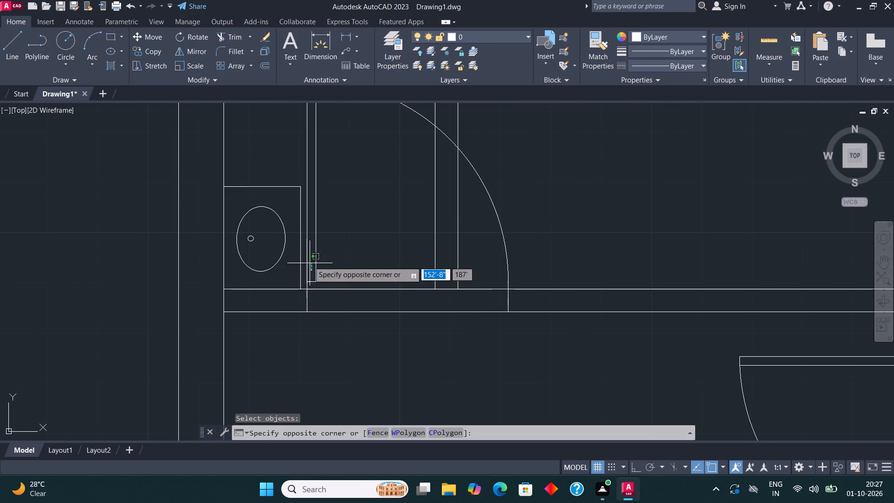
left_click(306, 251)
left_click(198, 66)
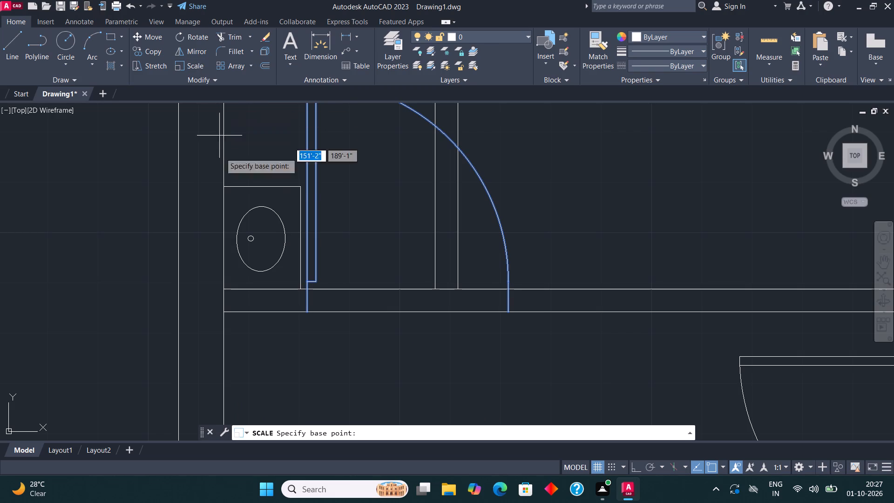
left_click(304, 311)
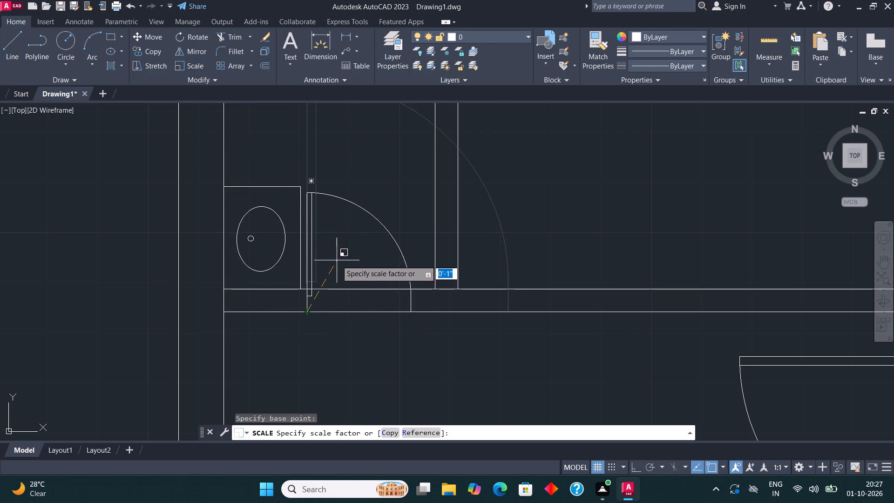
left_click(341, 253)
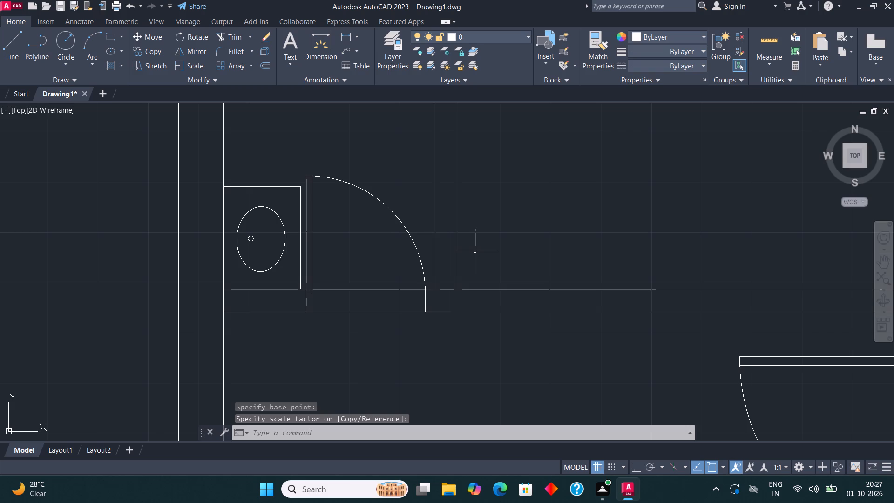
key("Escape")
Trim the wall lines across the new toilet room's door, the lower-left and lower-right rooms' doors, and both double-door leaves.
scroll(244, 336, "down", 2)
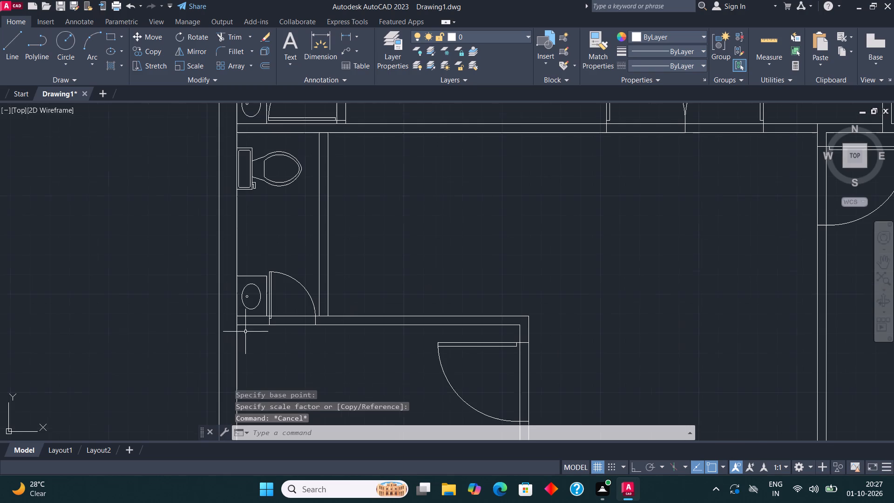
left_click(232, 36)
left_click(294, 306)
left_click(291, 354)
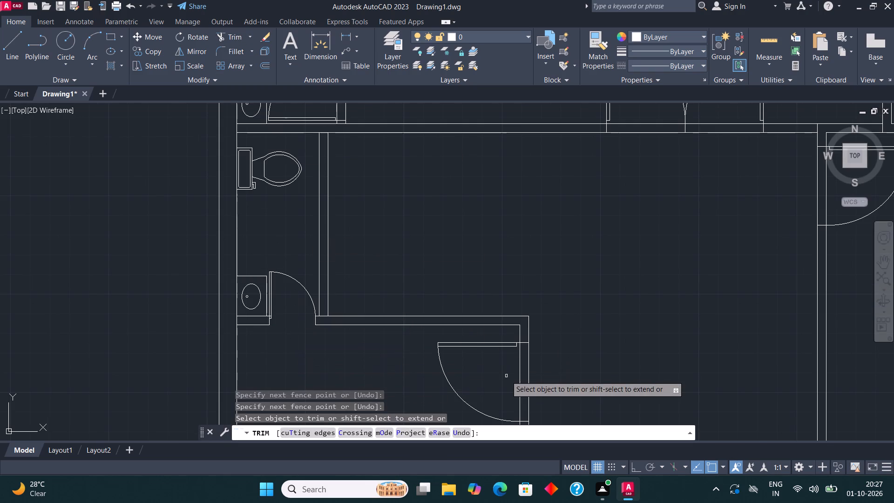
left_click(505, 373)
left_click(555, 367)
scroll(291, 226, "down", 3)
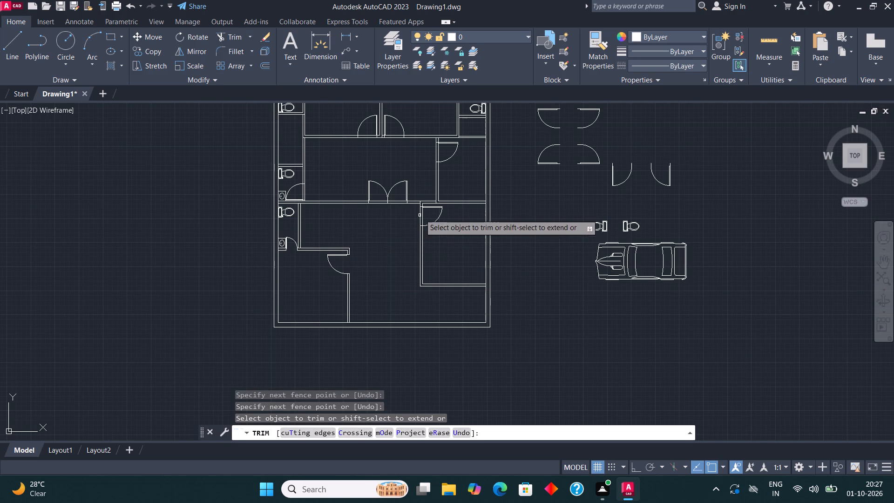
scroll(425, 211, "up", 1)
left_click(432, 217)
left_click(378, 221)
left_click(346, 189)
left_click(347, 208)
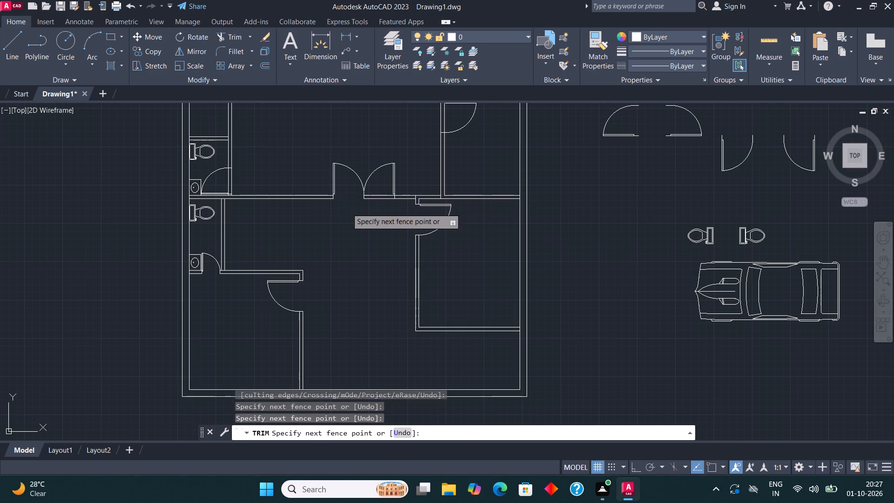
left_click(375, 189)
left_click(376, 214)
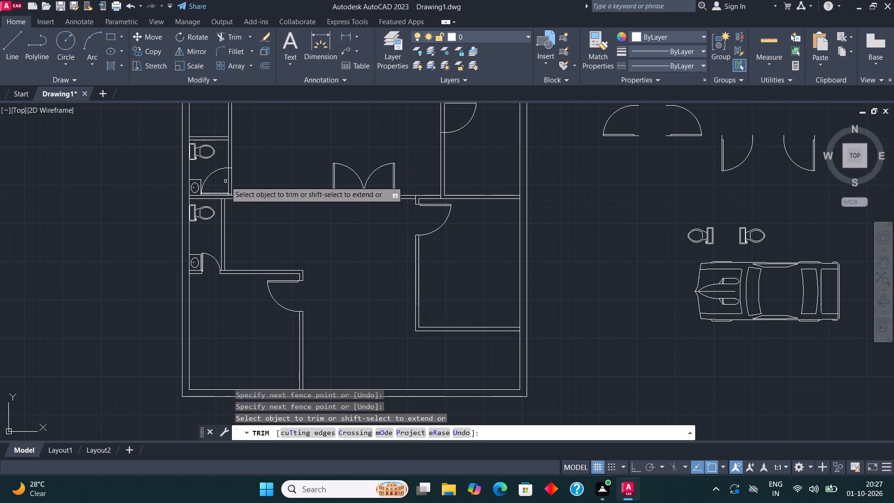
Trim the wall lines across the doors of the left strip's lower toilet room, the middle-right room and the two upper rooms.
left_click(225, 181)
left_click(238, 182)
middle_click_drag(263, 219, 266, 295)
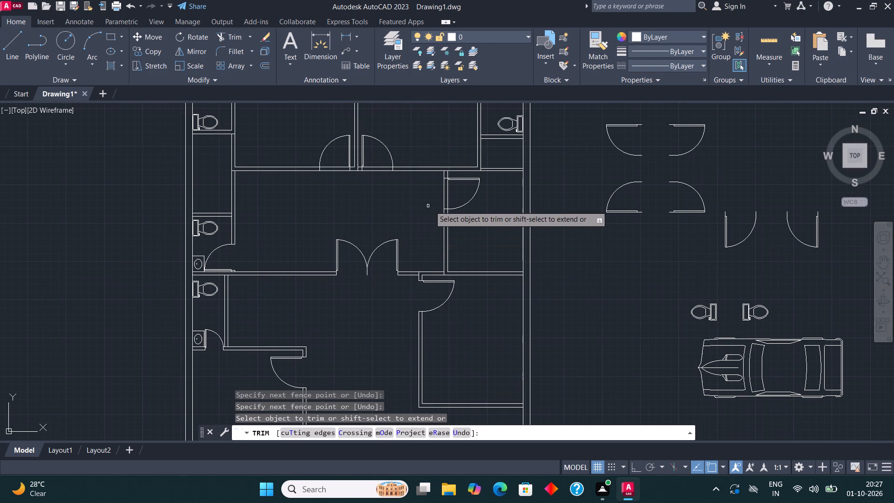
left_click(454, 195)
left_click(379, 206)
left_click(374, 163)
left_click(374, 193)
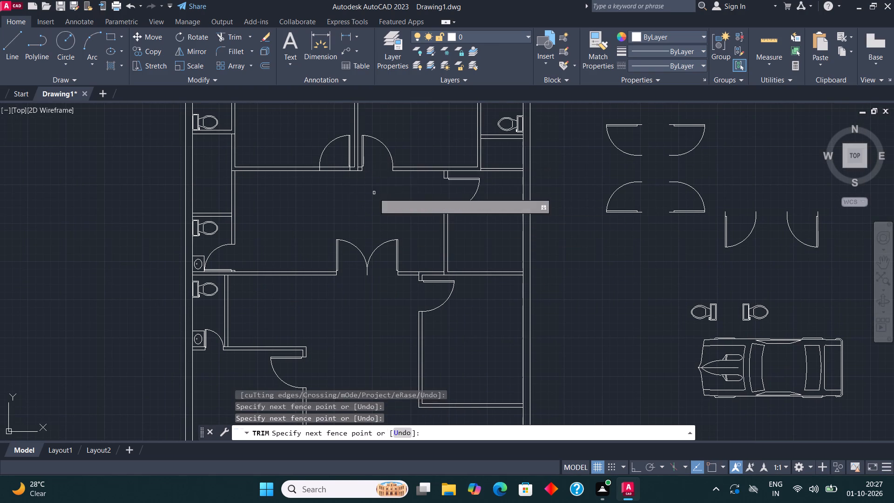
left_click(336, 163)
left_click(336, 178)
Trim the partition lines across the doors of the top-left and top-right toilet rooms.
middle_click_drag(333, 234, 326, 333)
left_click(220, 184)
left_click(245, 185)
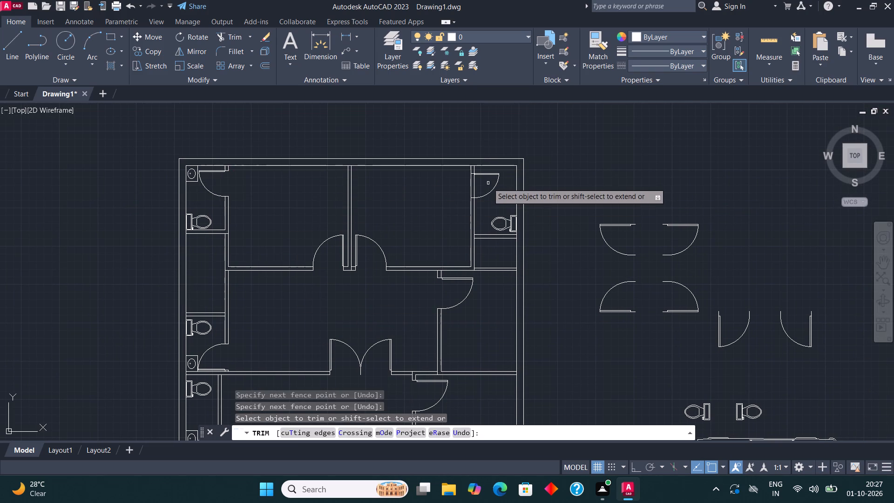
left_click(483, 184)
left_click(440, 188)
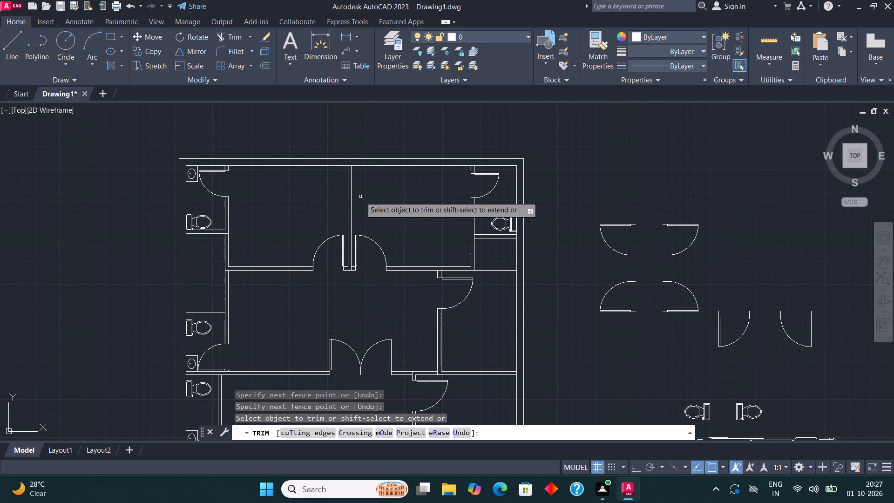
key("Escape")
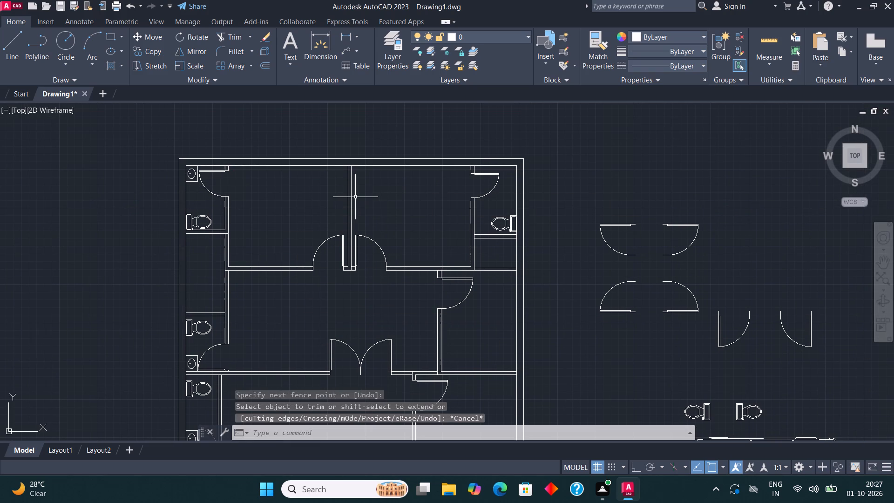
Copy the washbasin from the left strip's lower toilet room to the empty space outside the plan's left outer wall.
scroll(348, 205, "down", 2)
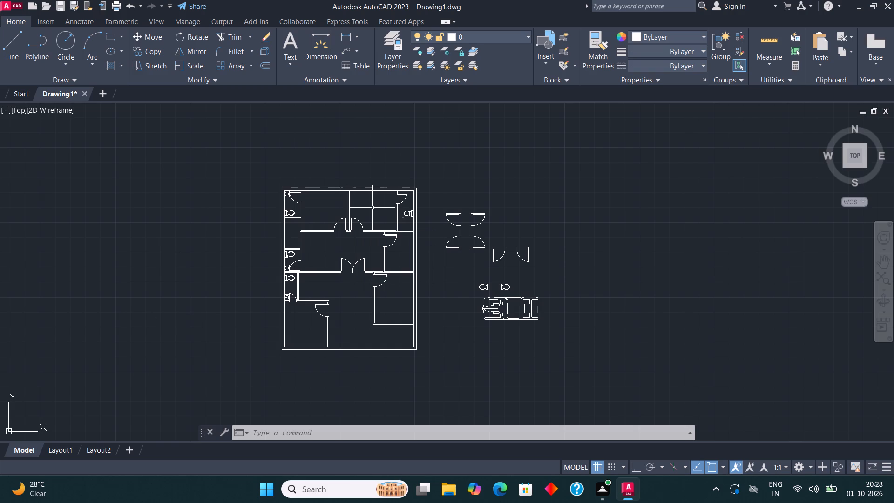
scroll(305, 275, "up", 2)
middle_click_drag(279, 298, 304, 307)
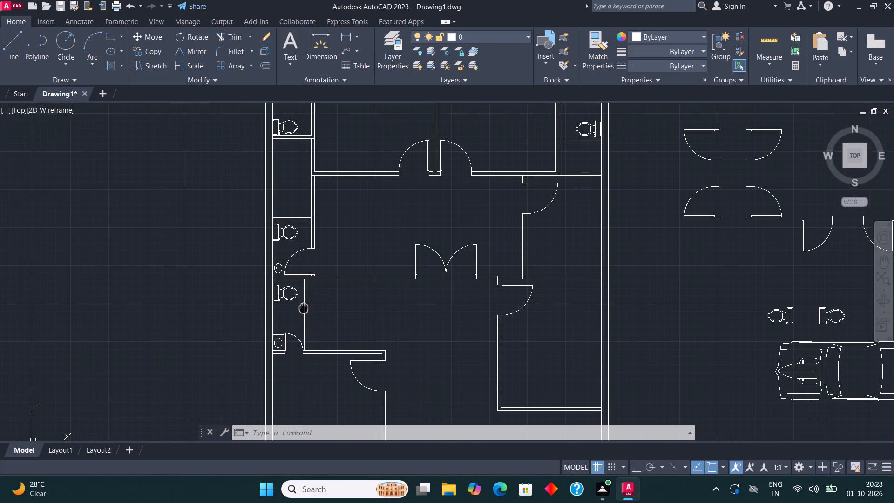
middle_click_drag(304, 307, 305, 307)
scroll(291, 259, "up", 3)
left_click(254, 313)
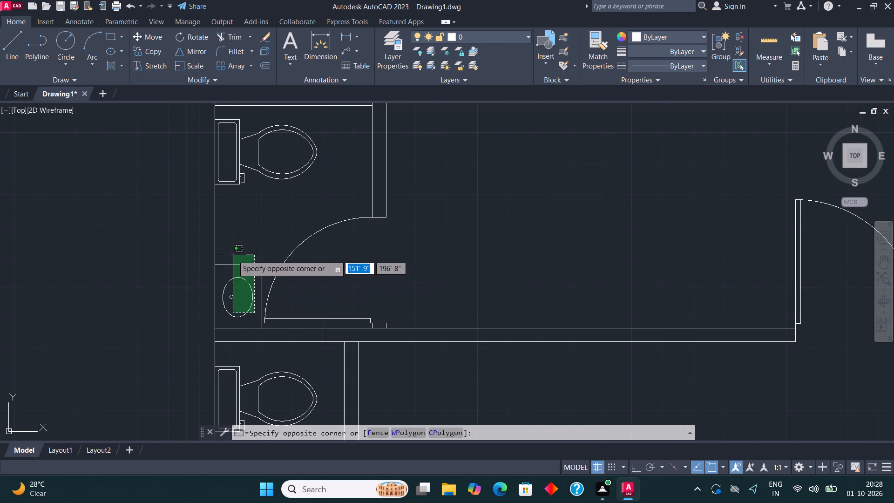
left_click(226, 251)
left_click(156, 52)
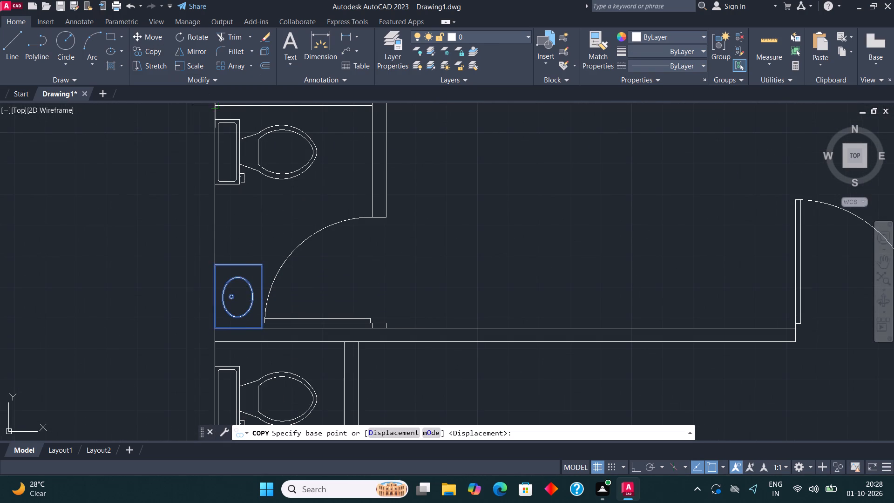
left_click(237, 306)
scroll(499, 197, "down", 2)
scroll(312, 276, "up", 2)
left_click(310, 276)
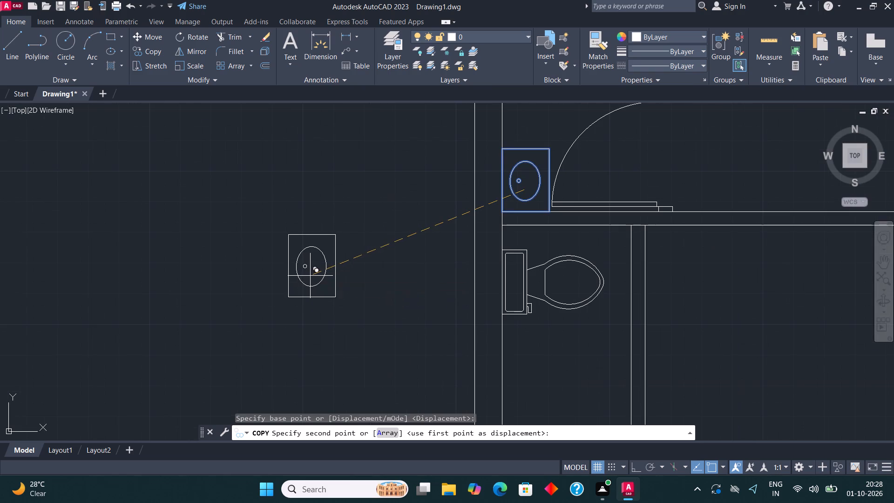
key("Escape")
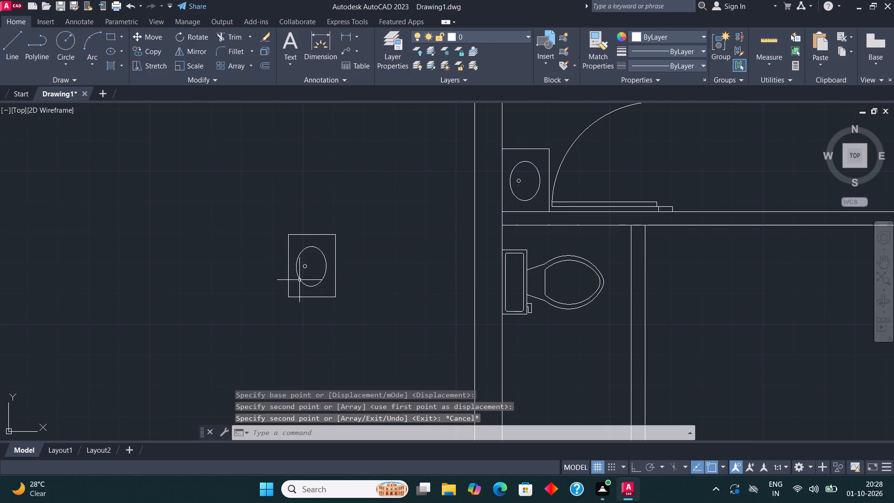
Mirror the copied washbasin outside the plan across a vertical line just to its right, and erase the unmirrored copy.
left_click(367, 317)
left_click(261, 211)
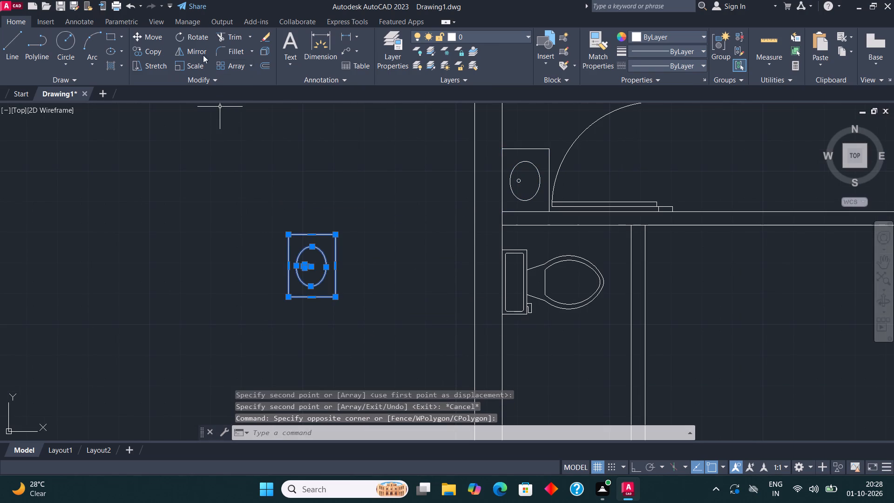
left_click(195, 49)
left_click(349, 270)
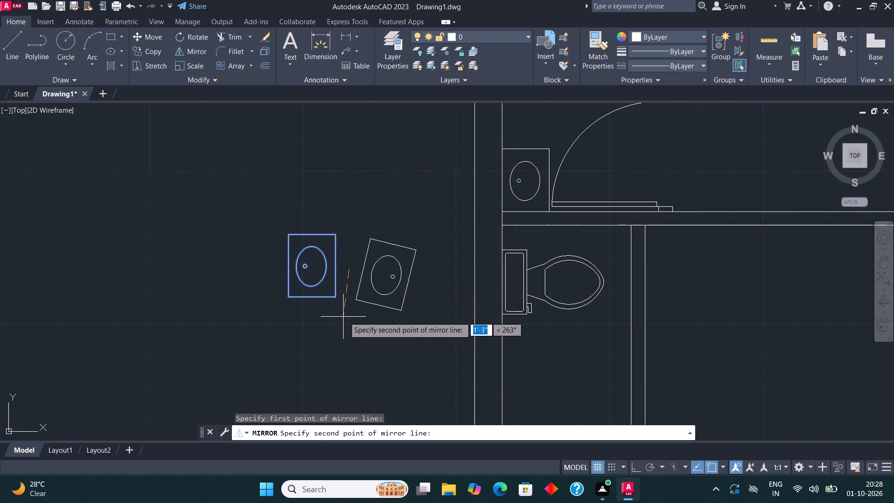
key("F8")
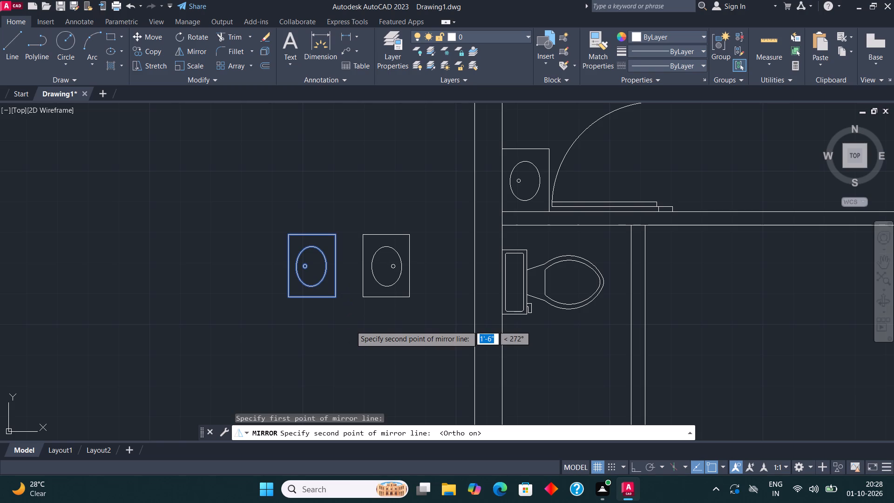
left_click(348, 343)
left_click_drag(377, 382, 349, 343)
left_click(338, 278)
left_click(291, 247)
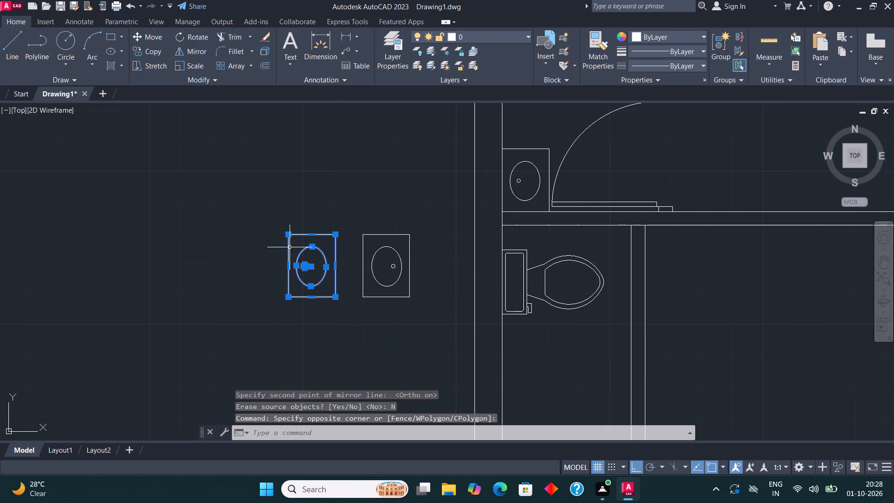
key("Delete")
Copy the mirrored washbasin into the toilet room below the left strip, against its right partition just above the door.
scroll(289, 259, "down", 1)
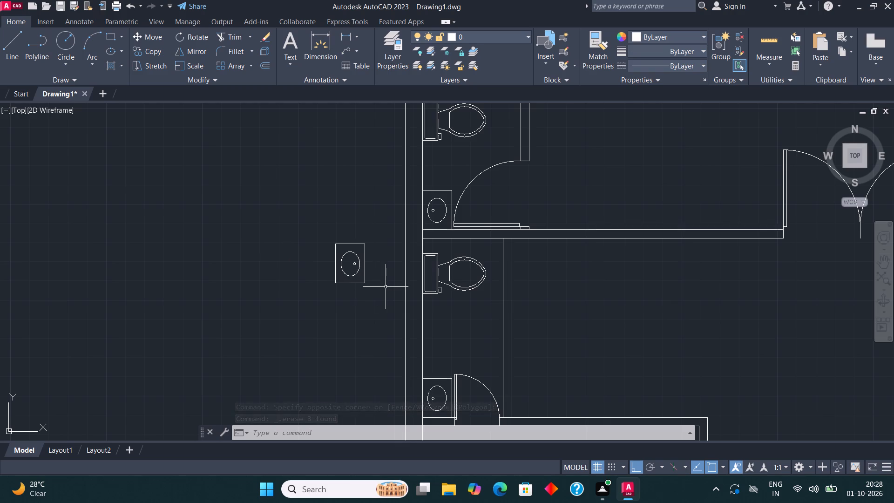
left_click(370, 298)
left_click(300, 204)
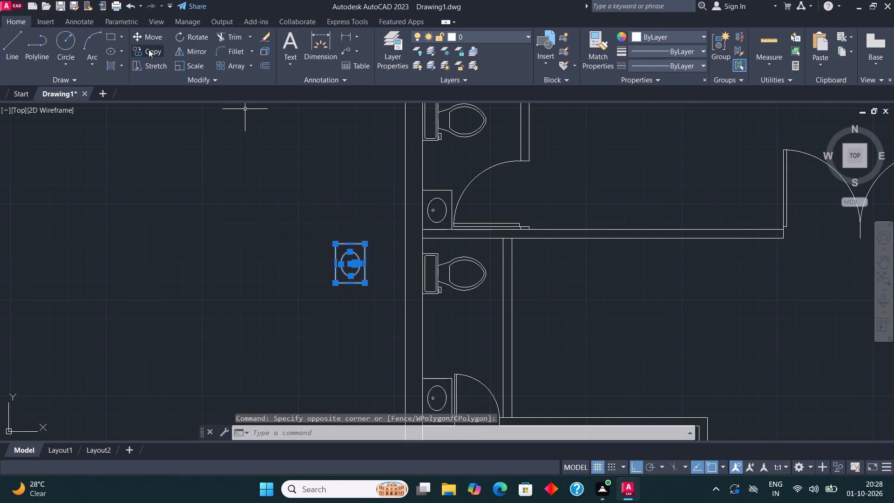
left_click(149, 49)
left_click(367, 244)
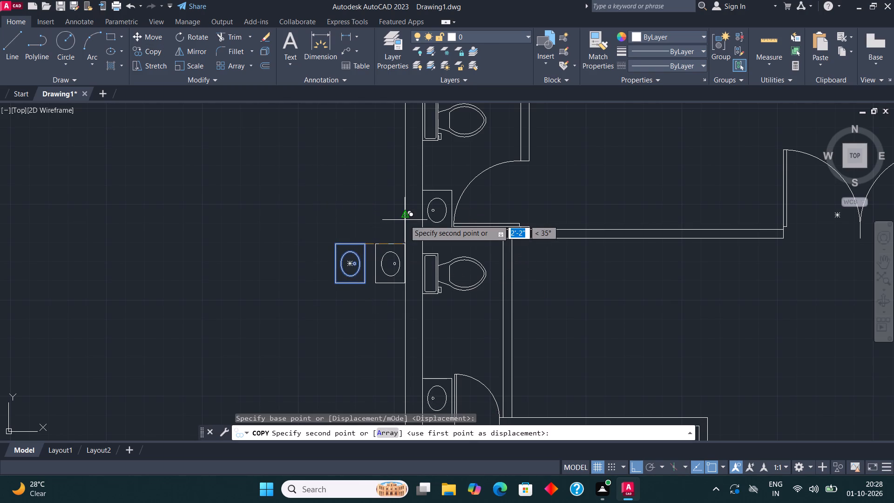
scroll(499, 116, "down", 2)
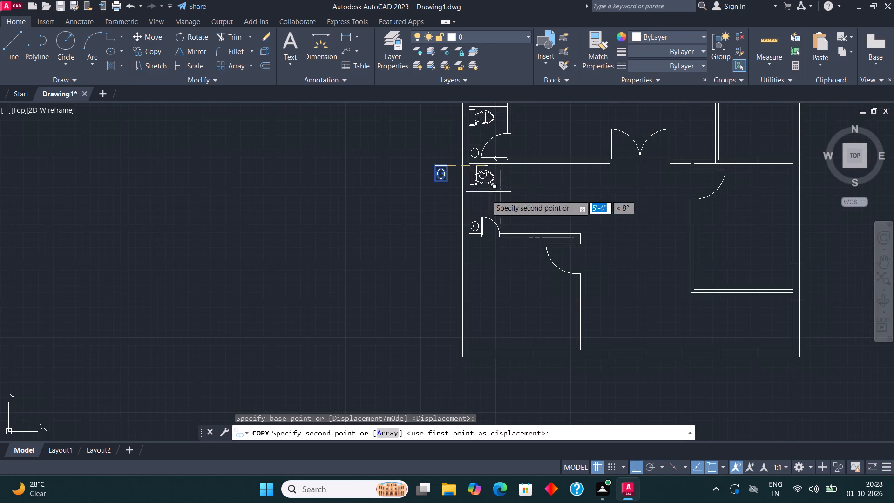
scroll(484, 207, "up", 3)
key("F8")
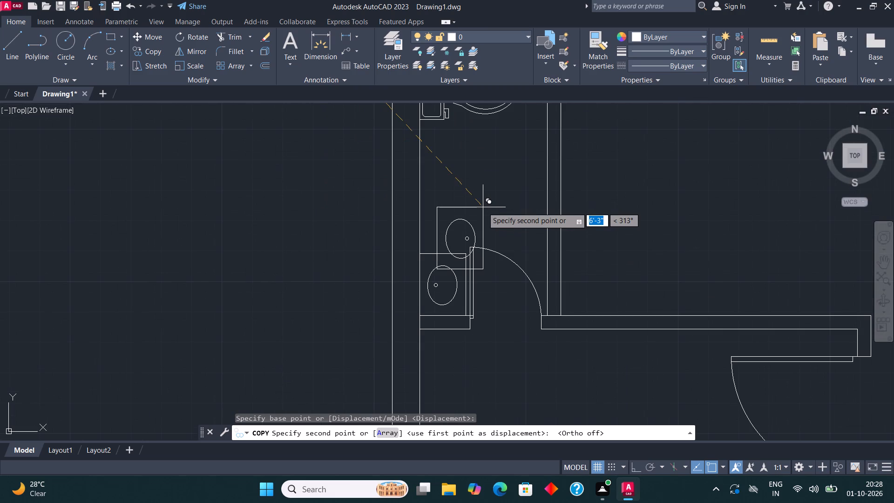
scroll(420, 271, "down", 1)
scroll(502, 204, "up", 1)
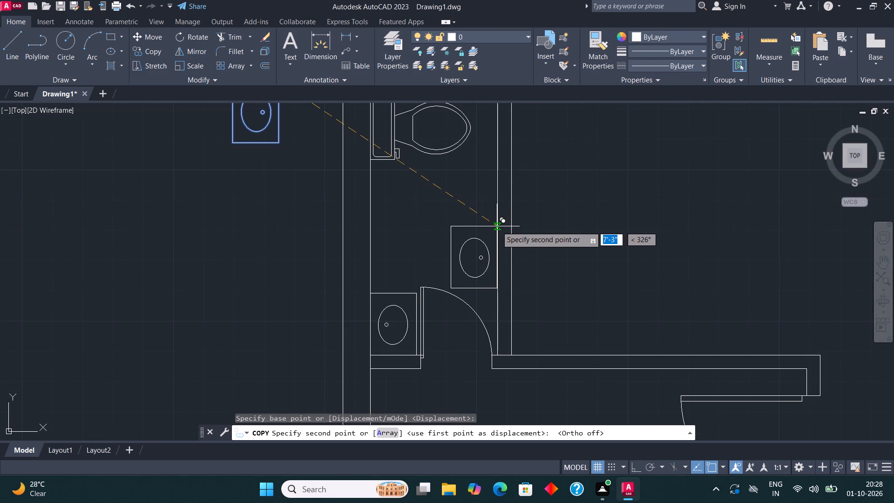
scroll(406, 223, "down", 4)
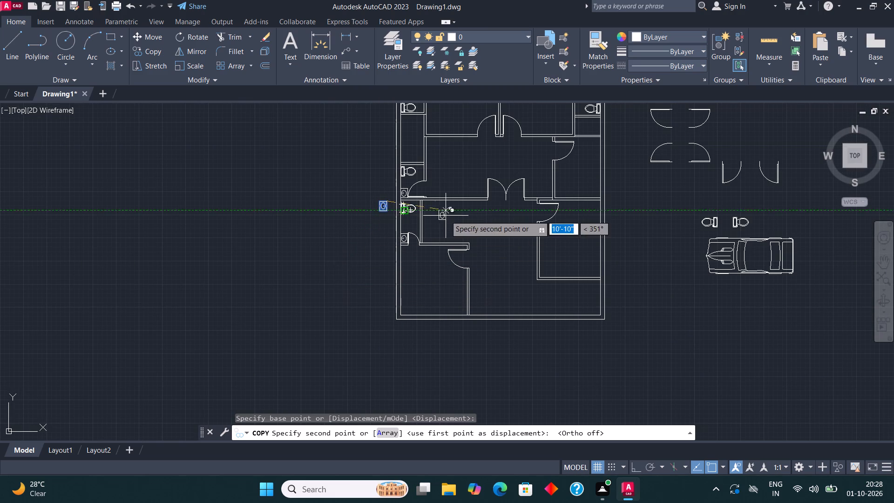
scroll(420, 222, "up", 4)
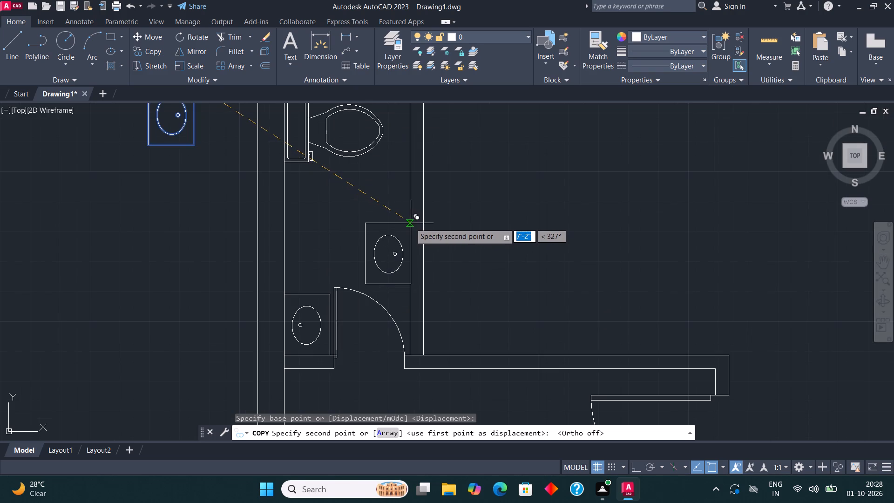
left_click(410, 223)
key("Escape")
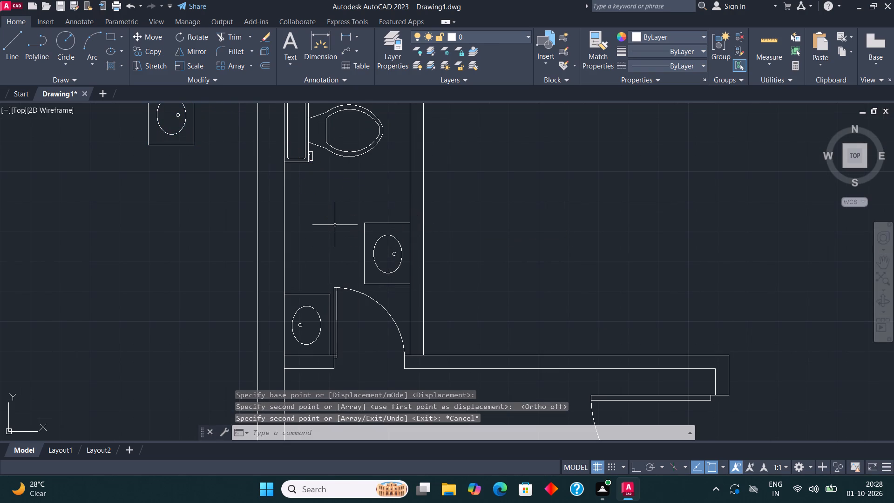
Erase the old washbasin beside the door on the left wall of that same toilet room.
scroll(322, 336, "up", 1)
left_click(322, 339)
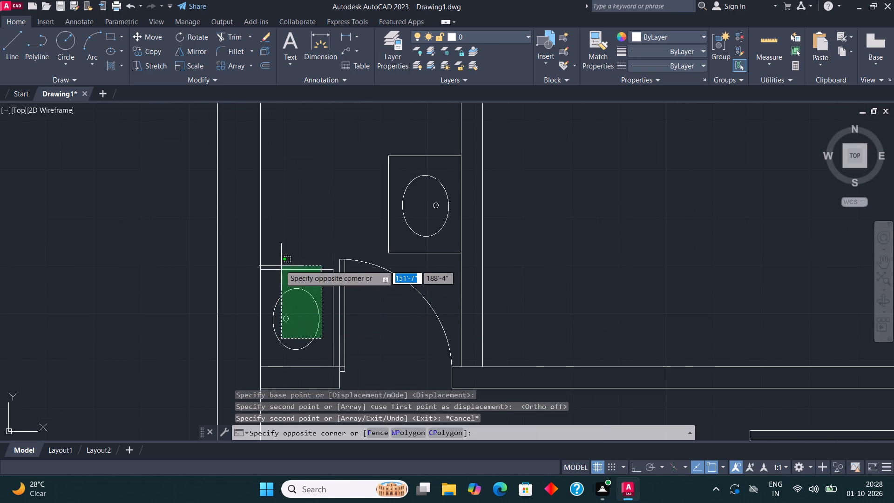
left_click(279, 263)
key("Delete")
Copy the mirrored washbasin from outside the plan into the top-right toilet room, against the right outer wall near the top corner.
scroll(275, 305, "down", 3)
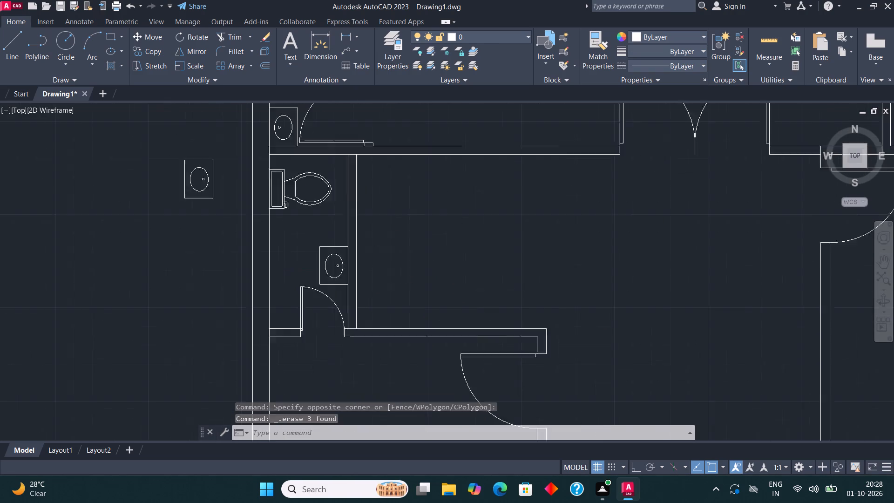
scroll(271, 305, "down", 2)
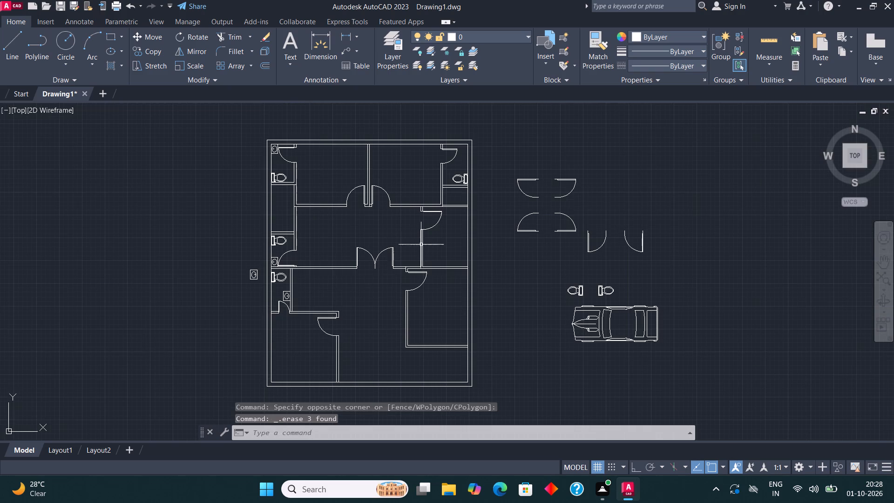
scroll(515, 162, "up", 1)
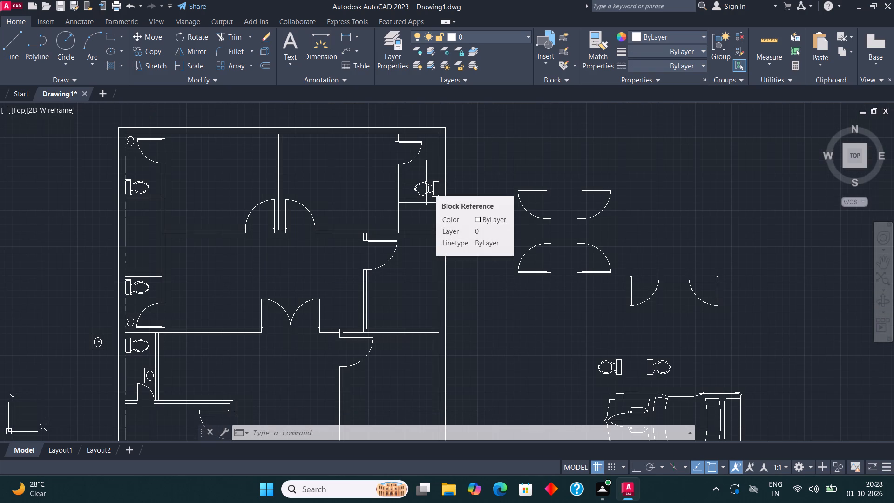
scroll(481, 260, "down", 1)
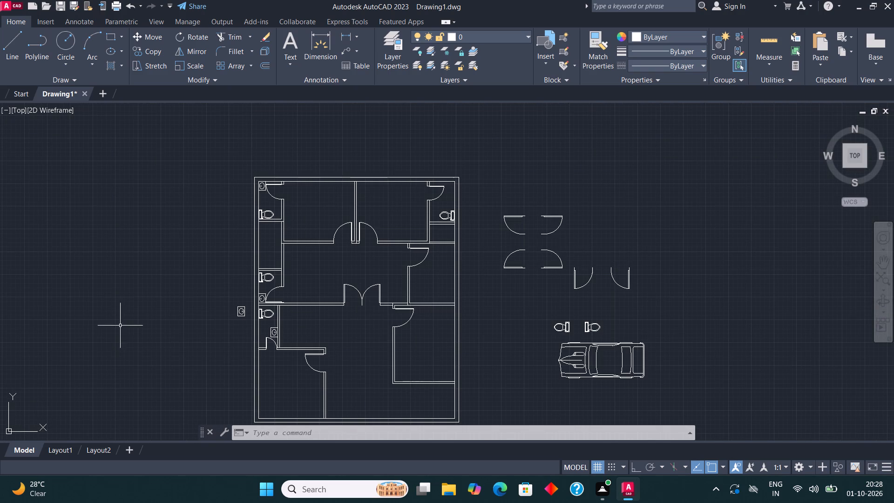
scroll(218, 307, "up", 3)
scroll(279, 341, "up", 1)
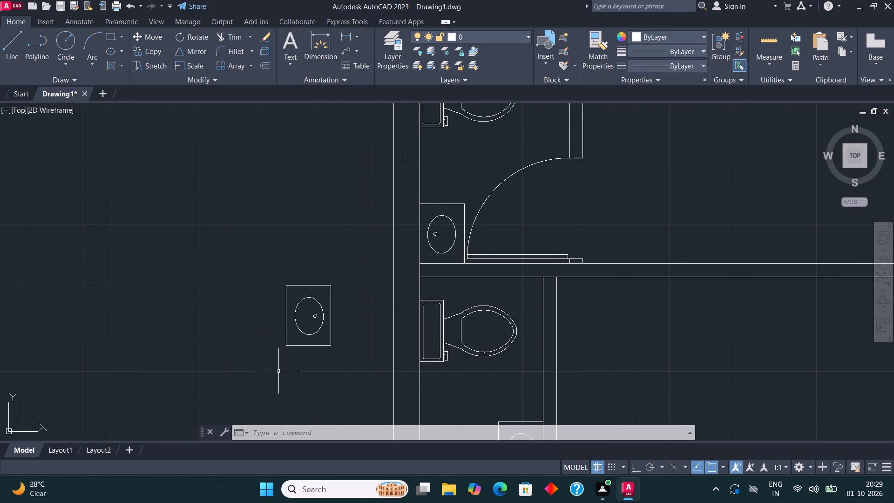
left_click(278, 371)
left_click(334, 280)
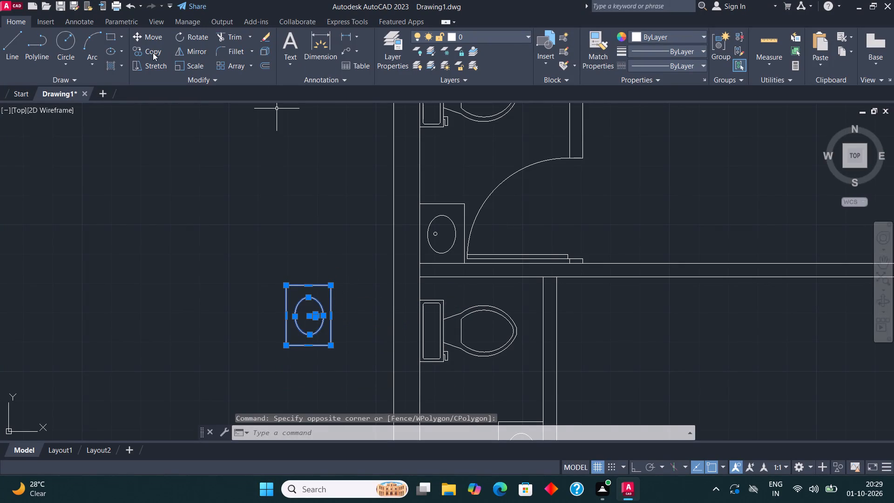
left_click(153, 52)
left_click(334, 280)
scroll(278, 318, "down", 3)
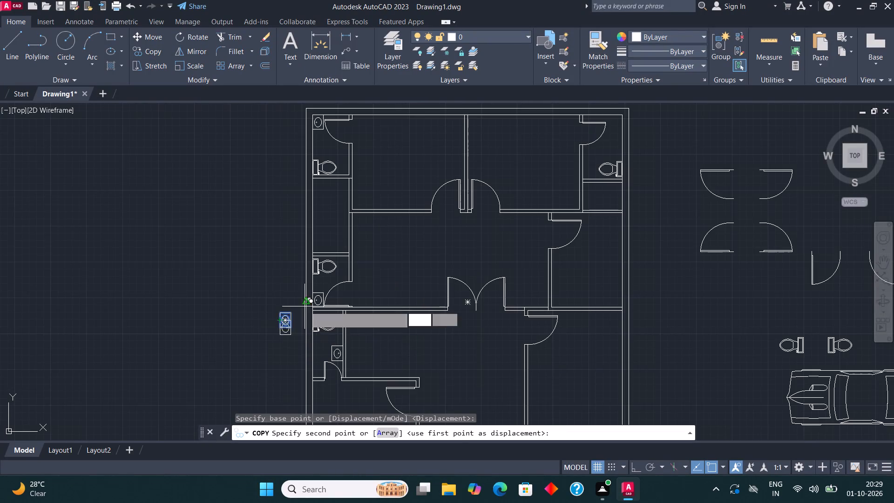
scroll(270, 322, "down", 2)
scroll(408, 239, "up", 3)
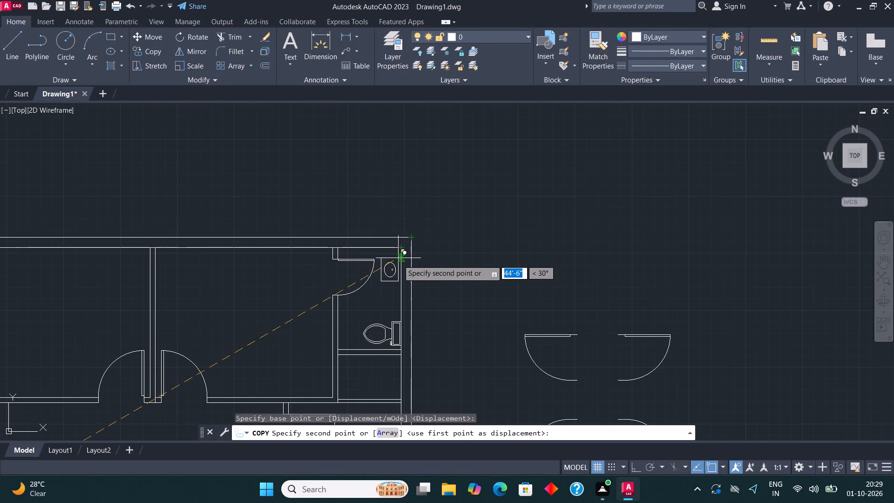
scroll(398, 260, "up", 4)
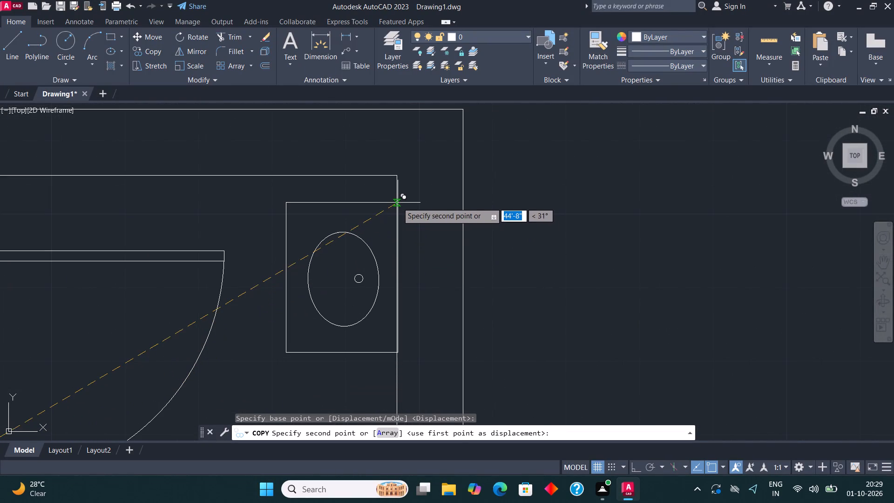
left_click(398, 203)
scroll(514, 205, "down", 2)
key("Escape")
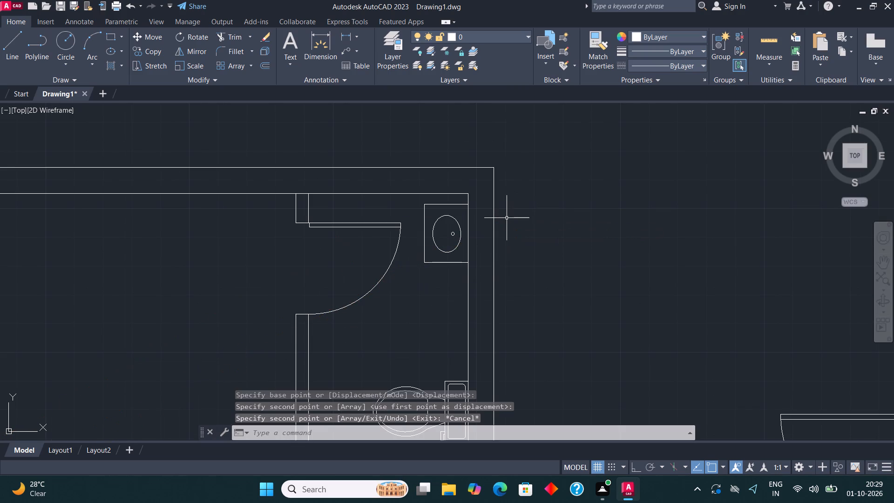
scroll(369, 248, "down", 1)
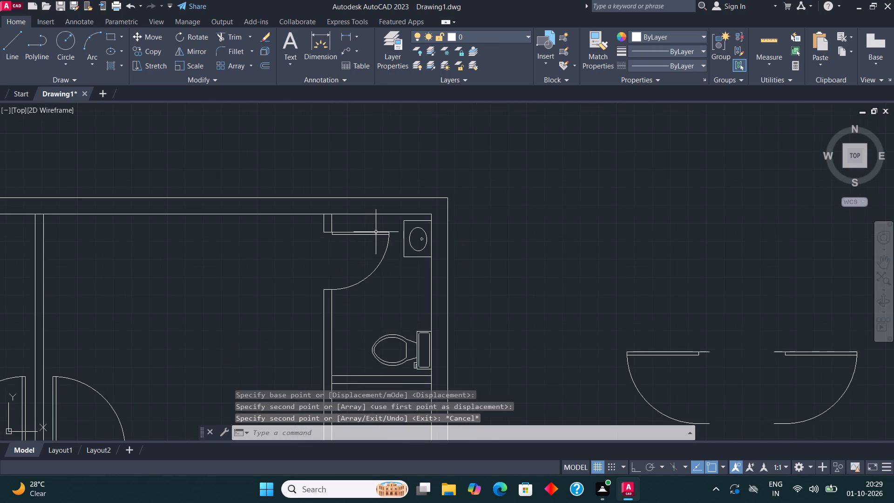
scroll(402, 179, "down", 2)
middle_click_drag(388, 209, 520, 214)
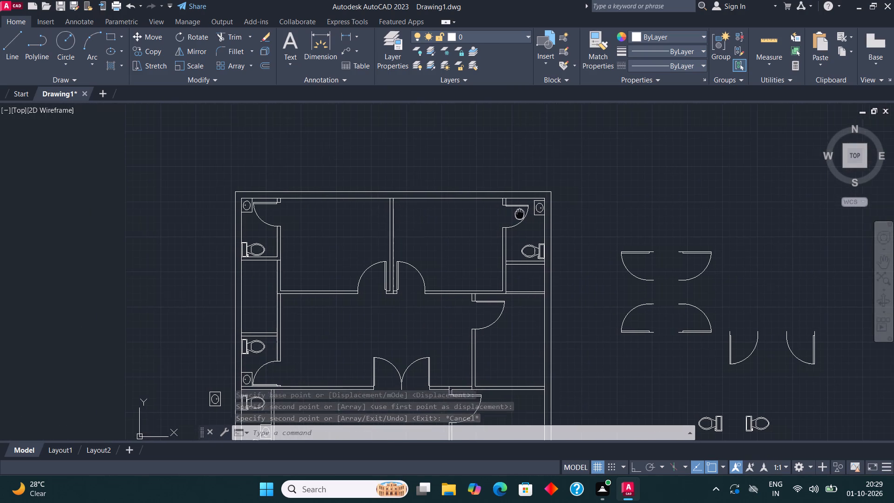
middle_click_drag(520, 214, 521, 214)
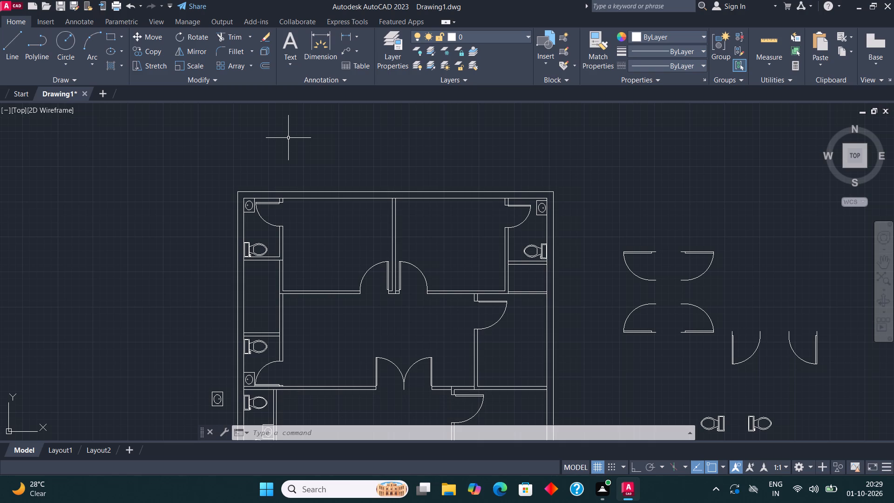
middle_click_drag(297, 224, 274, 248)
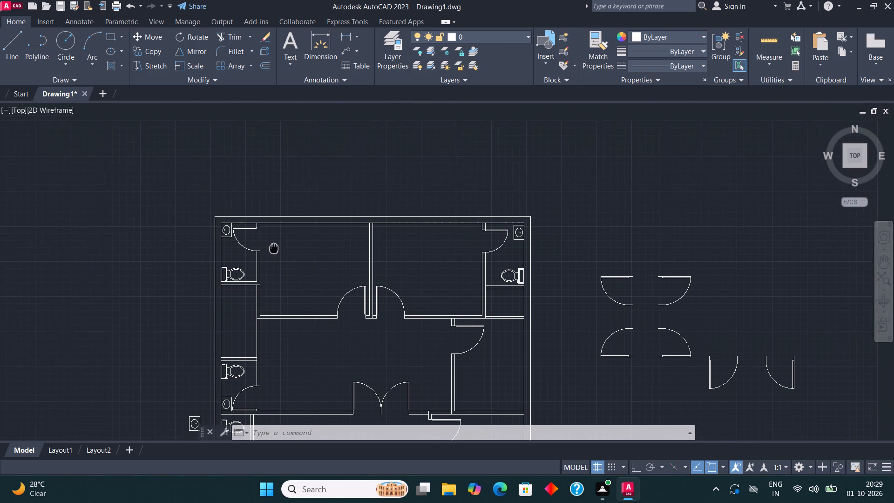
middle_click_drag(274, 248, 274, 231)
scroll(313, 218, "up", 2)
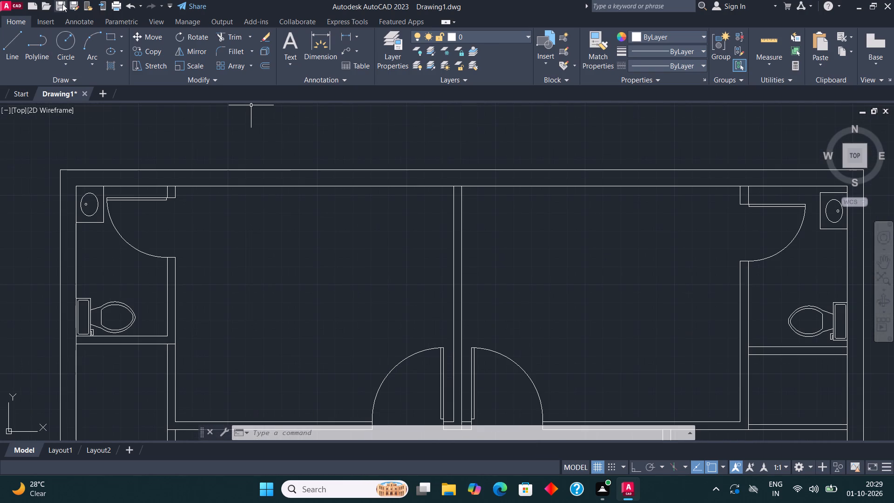
Draw a rectangle for a double bed against the top outer wall in the upper-left bedroom, between its toilet room and the central partition.
left_click(107, 35)
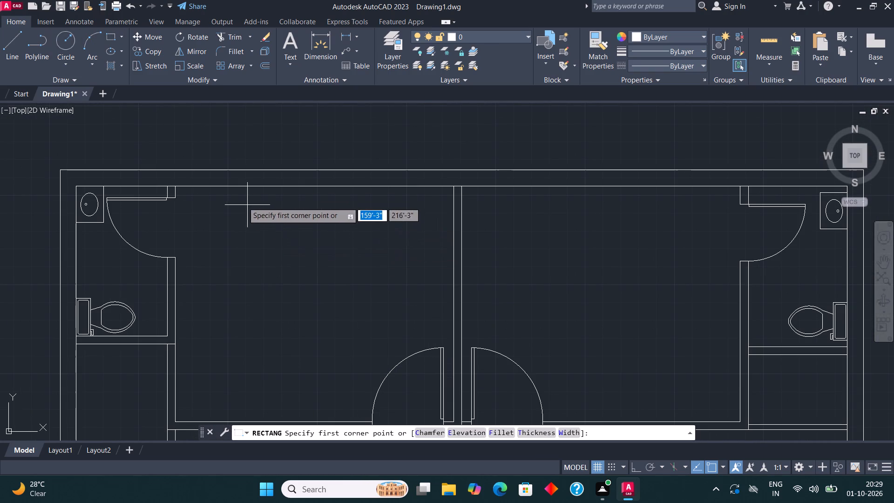
left_click(239, 188)
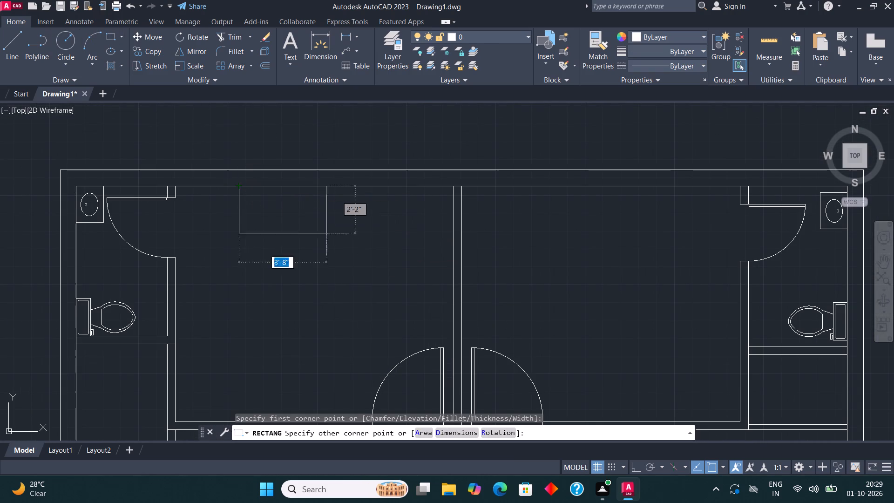
left_click(363, 328)
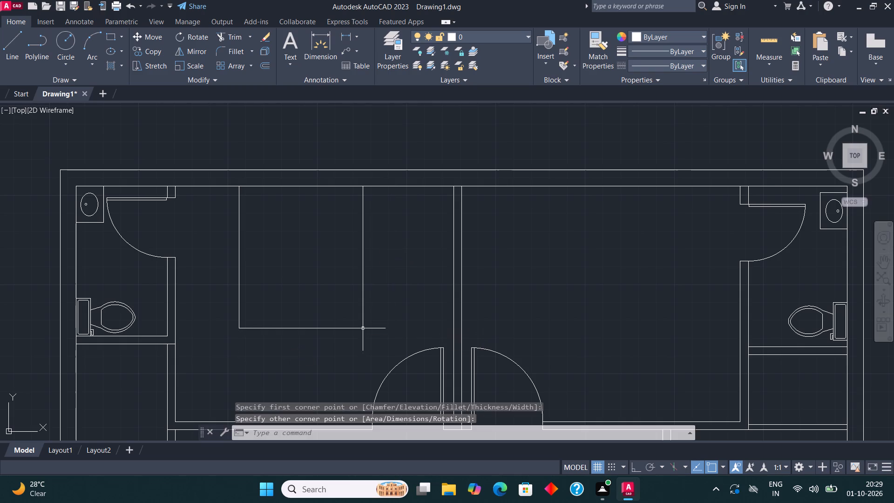
Draw a bedside table rectangle about 1'-3" by 1' against the top wall, just to the right of the bed.
left_click(107, 34)
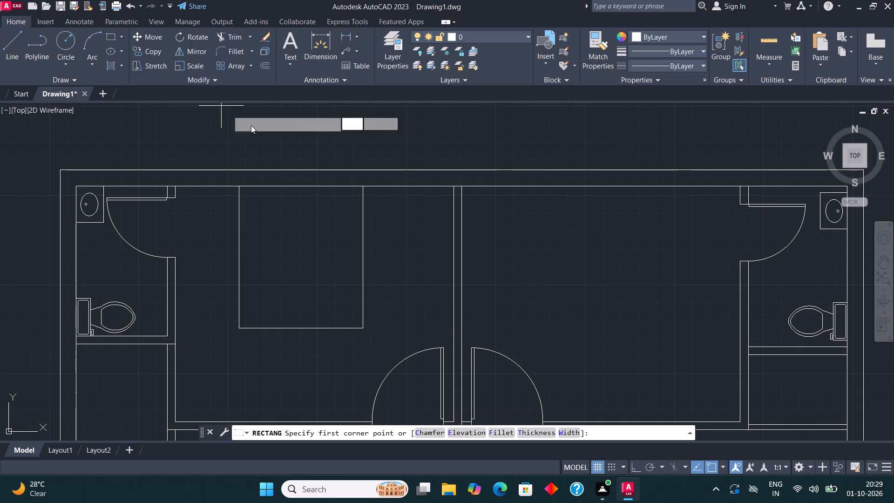
scroll(359, 190, "up", 2)
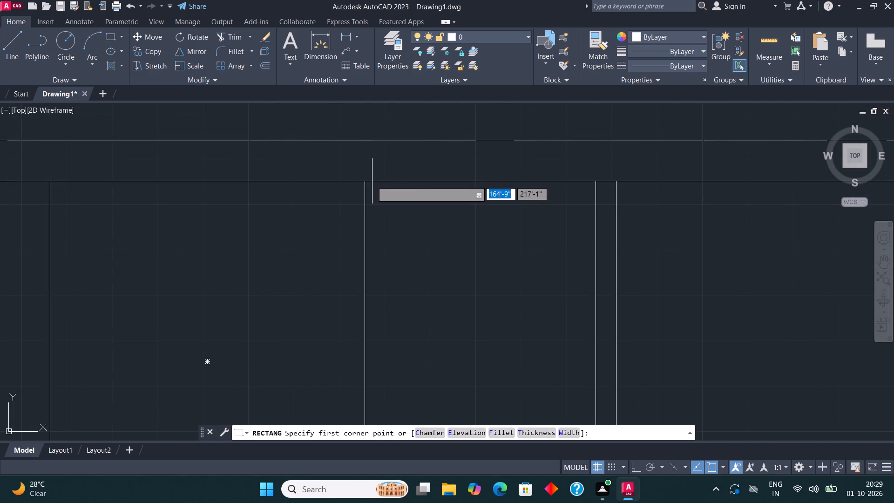
left_click(372, 181)
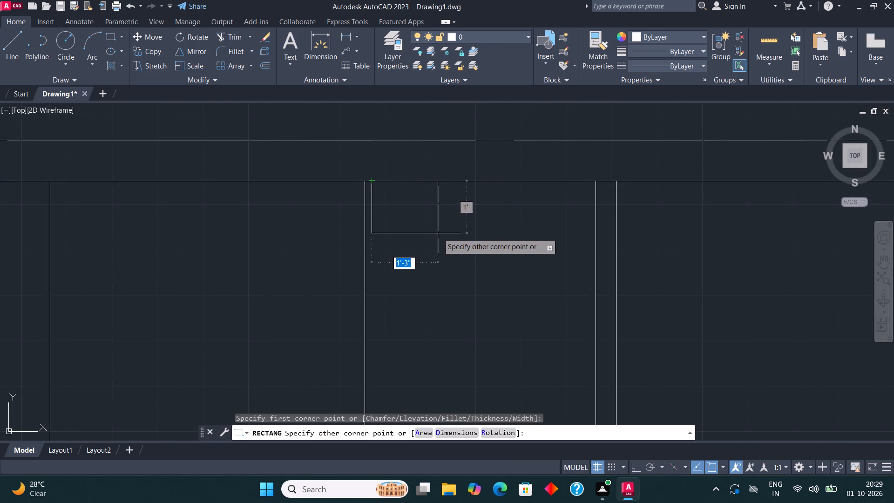
left_click(440, 238)
Copy the bedside table along the top wall to the left side of the bed, leaving a small gap.
left_click(437, 238)
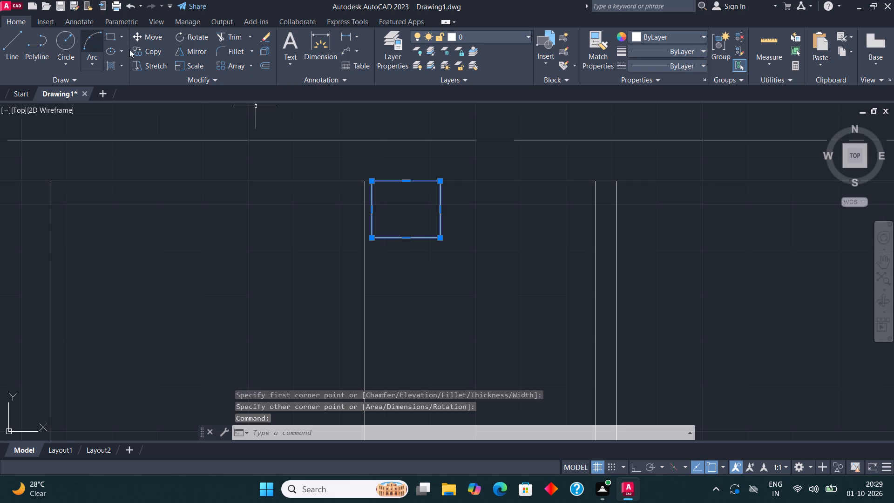
left_click(155, 55)
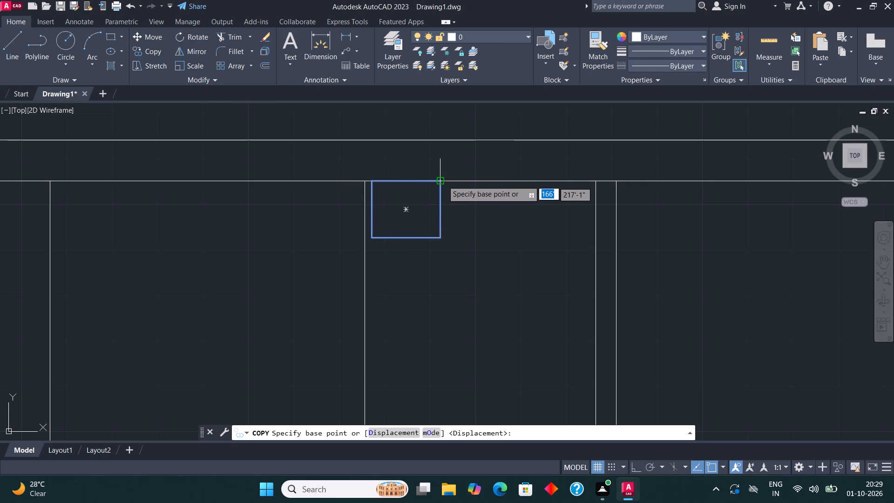
left_click(443, 181)
scroll(456, 180, "down", 2)
scroll(256, 181, "up", 2)
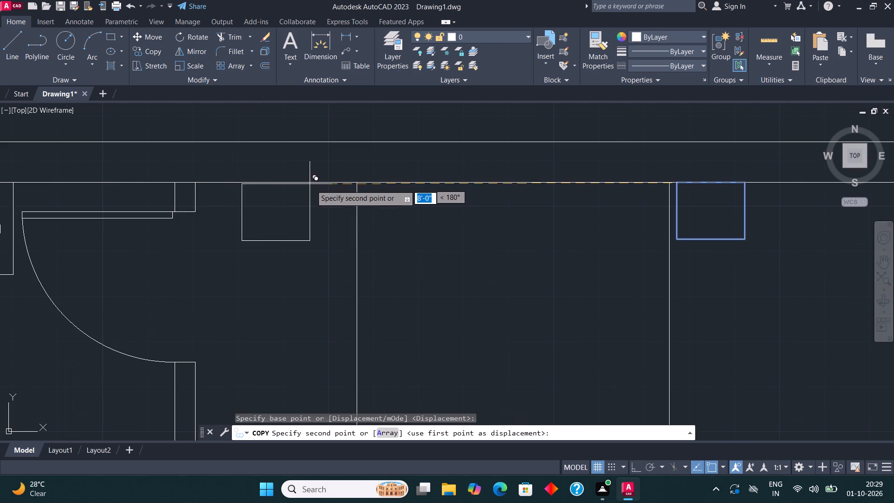
left_click(346, 182)
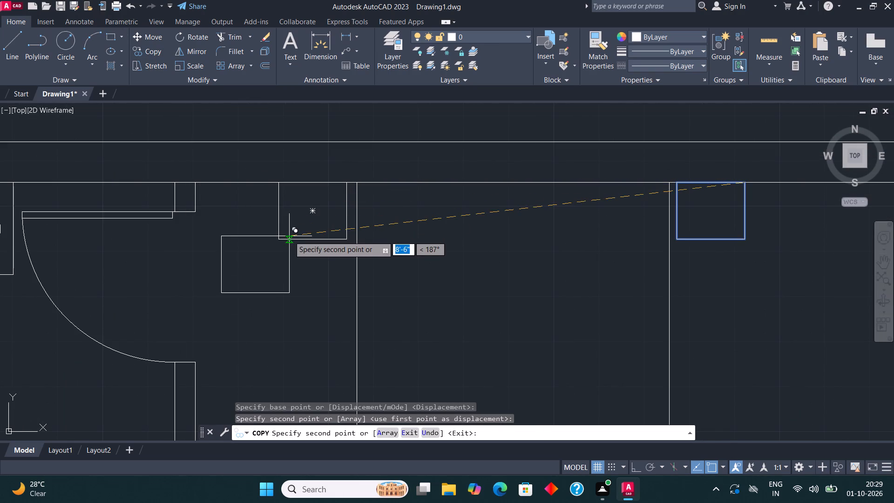
key("Escape")
Draw a pillow rectangle about 2'-5" by 1'-1" inside the bed near its top-left corner.
scroll(233, 218, "down", 2)
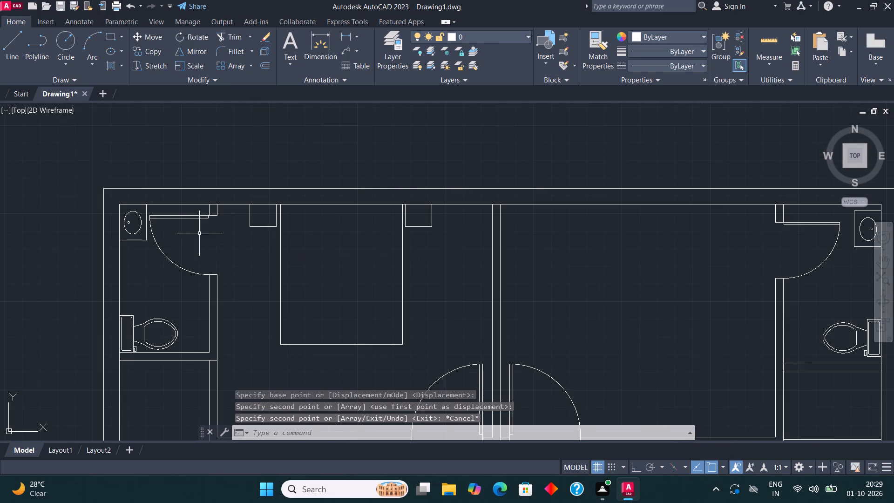
left_click(110, 36)
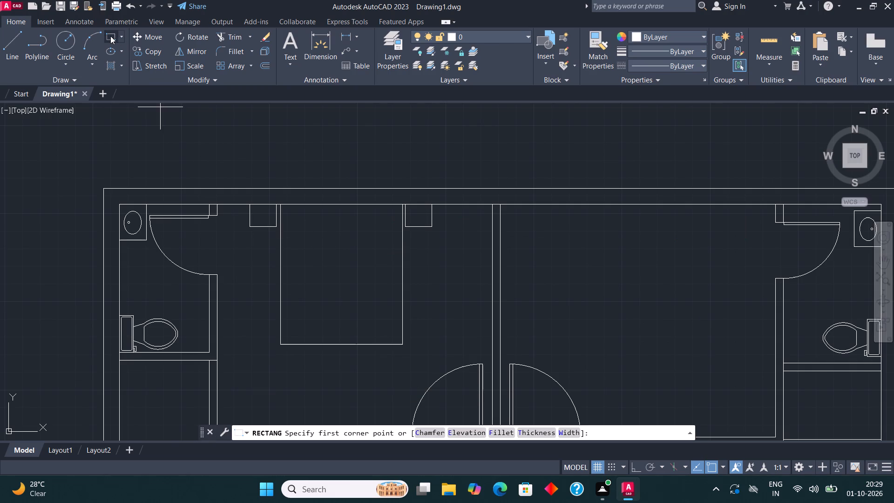
scroll(371, 151, "up", 1)
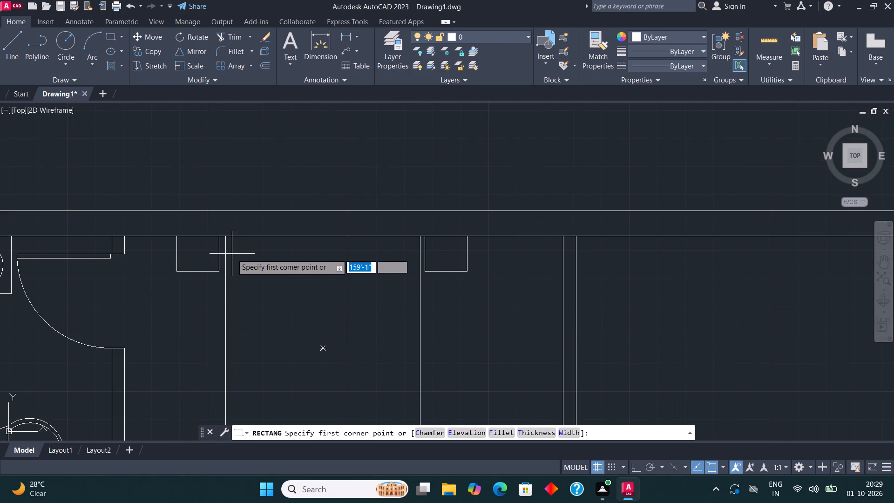
left_click(234, 255)
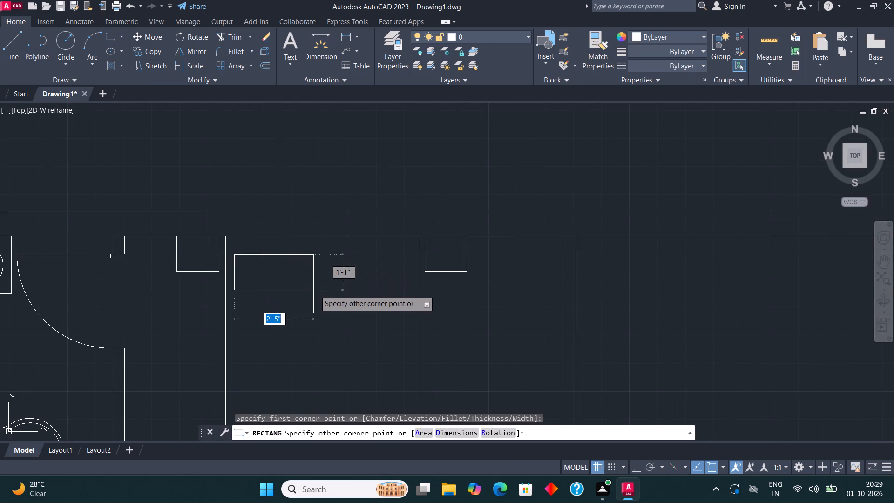
left_click(315, 289)
Copy the pillow about 2'-10" horizontally to the right half of the bed, with Ortho on.
left_click(313, 279)
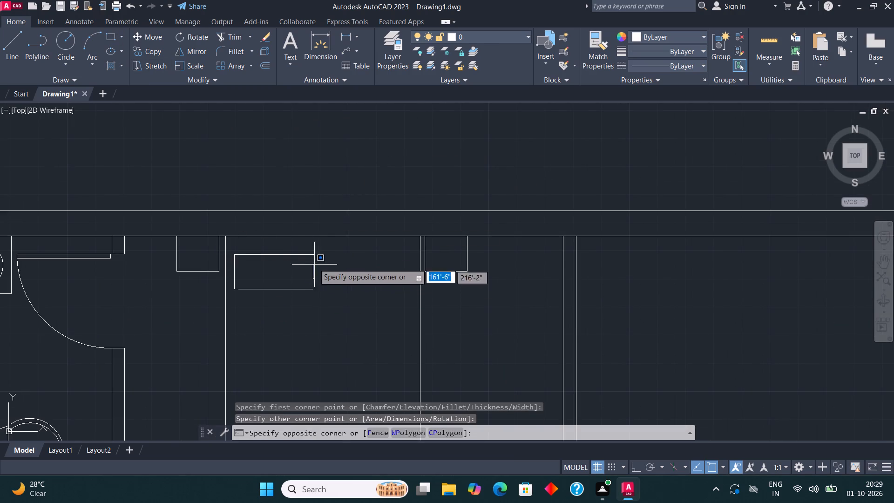
left_click(297, 249)
left_click(152, 48)
left_click(275, 267)
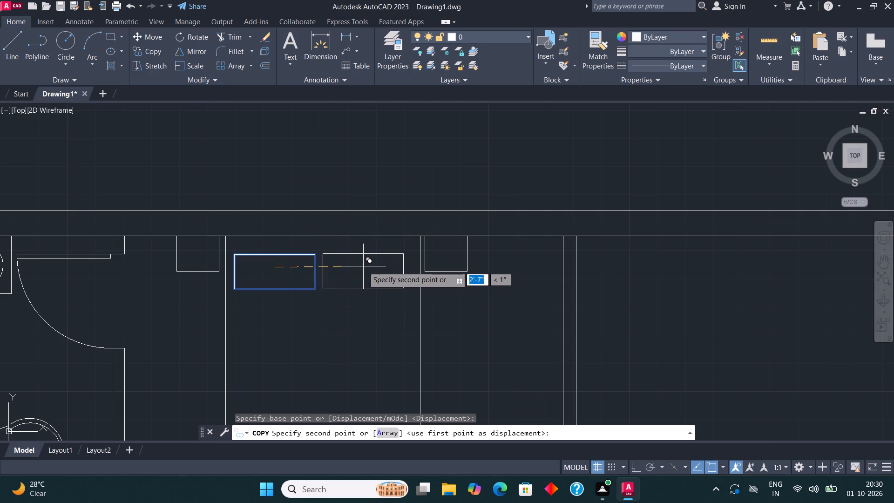
key("F8")
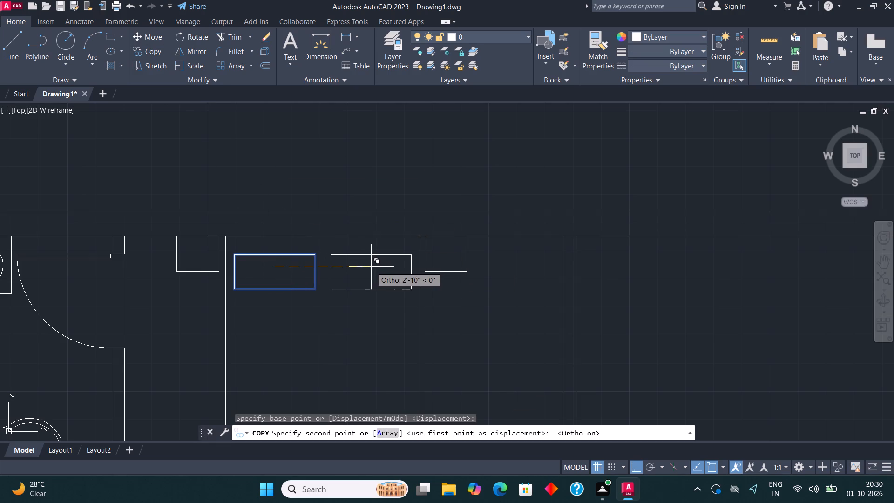
left_click(371, 267)
key("Escape")
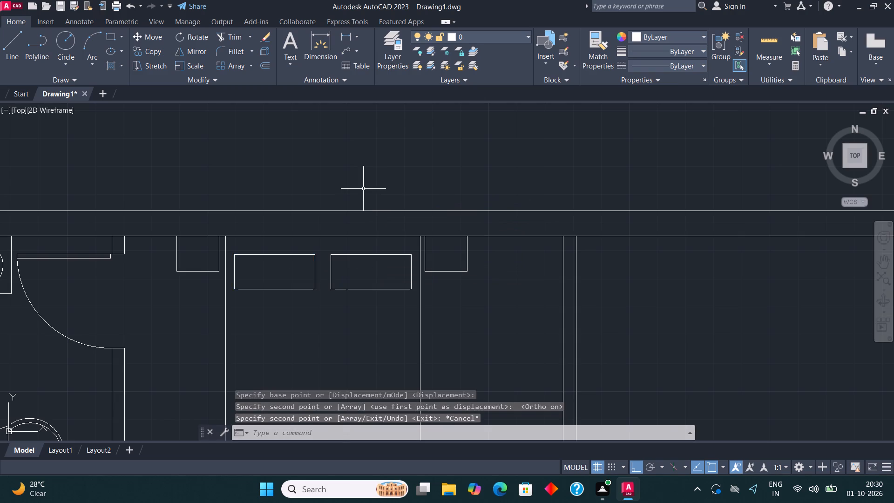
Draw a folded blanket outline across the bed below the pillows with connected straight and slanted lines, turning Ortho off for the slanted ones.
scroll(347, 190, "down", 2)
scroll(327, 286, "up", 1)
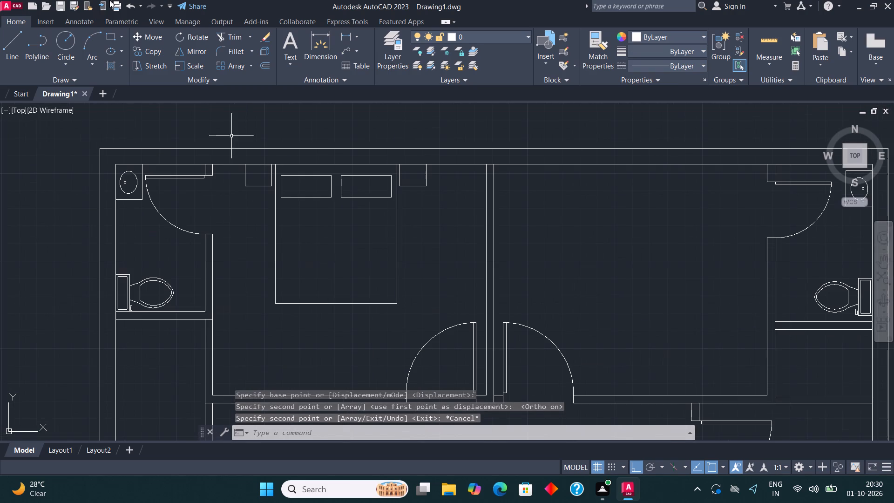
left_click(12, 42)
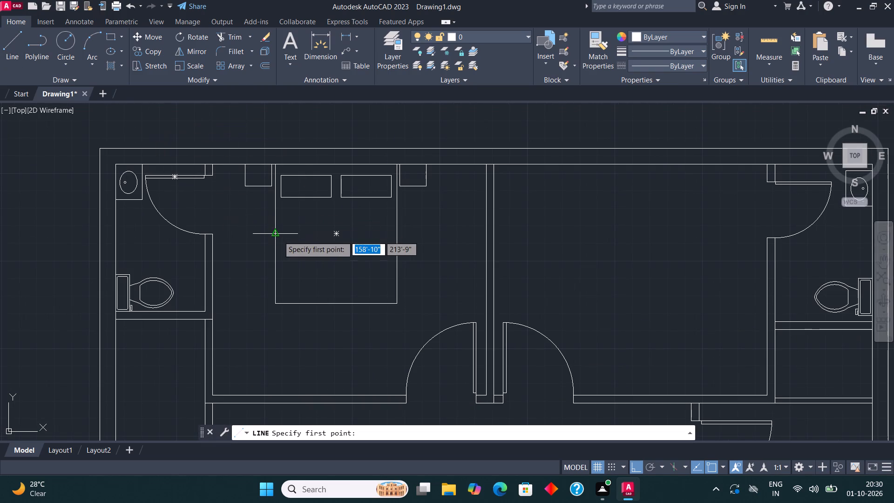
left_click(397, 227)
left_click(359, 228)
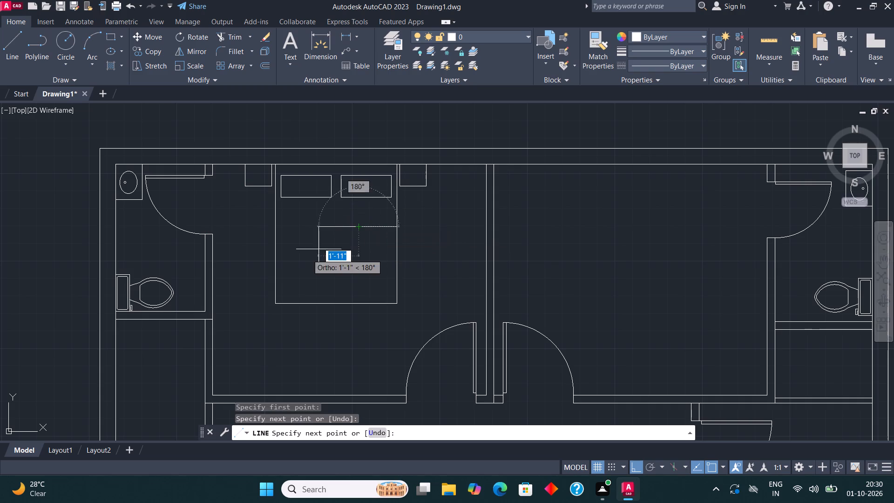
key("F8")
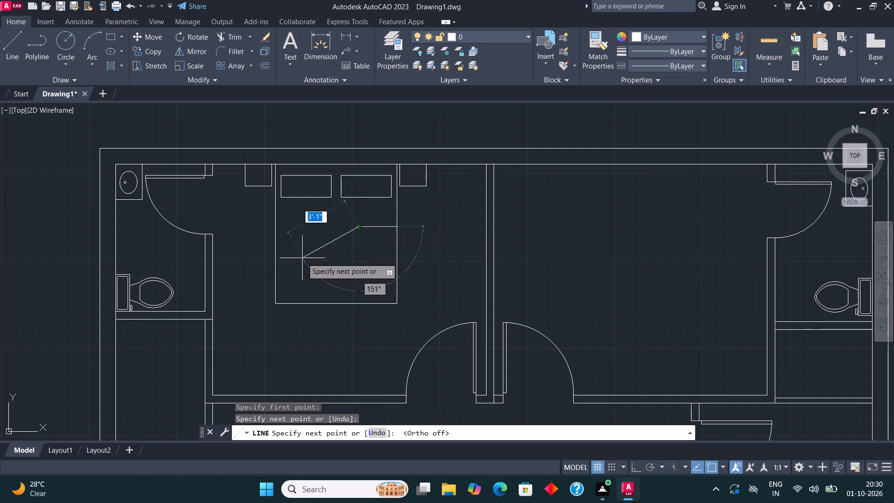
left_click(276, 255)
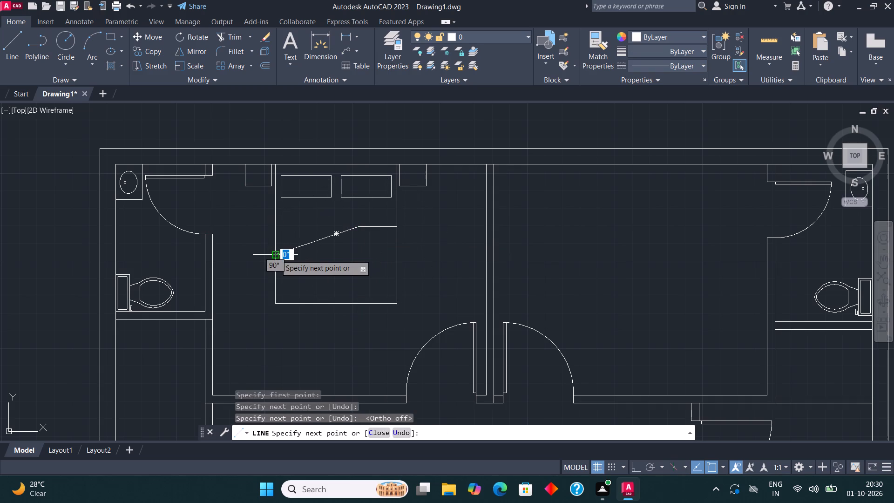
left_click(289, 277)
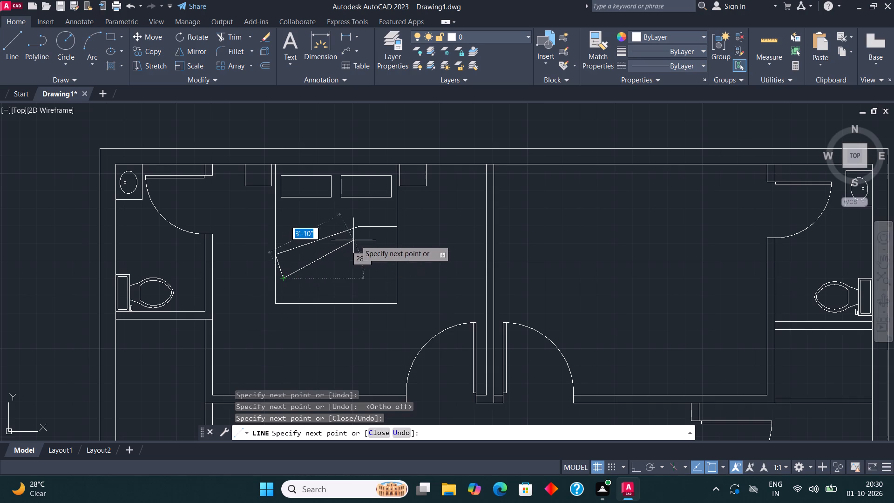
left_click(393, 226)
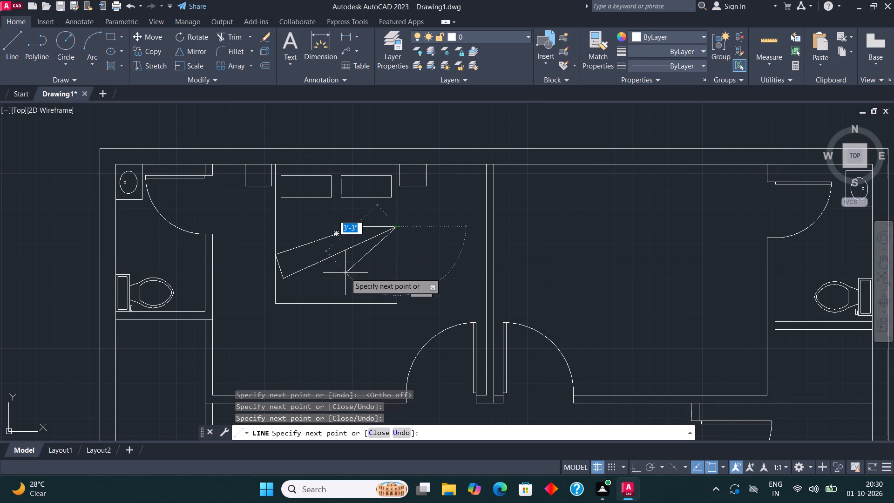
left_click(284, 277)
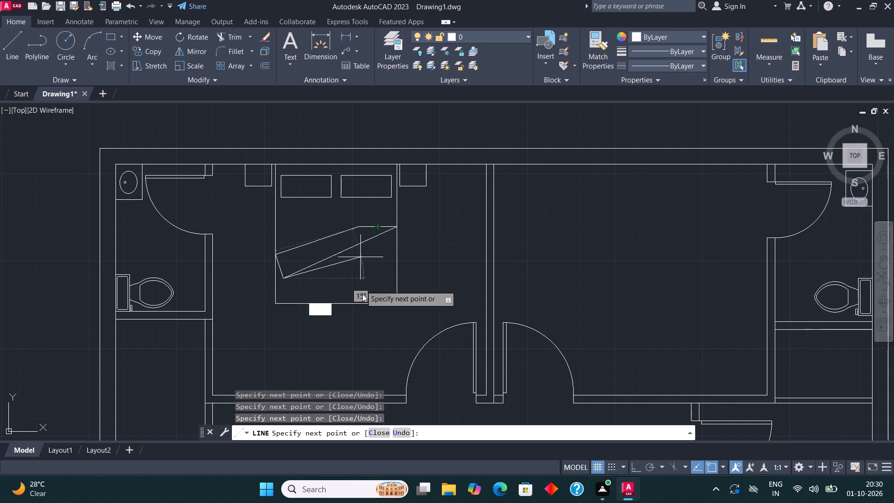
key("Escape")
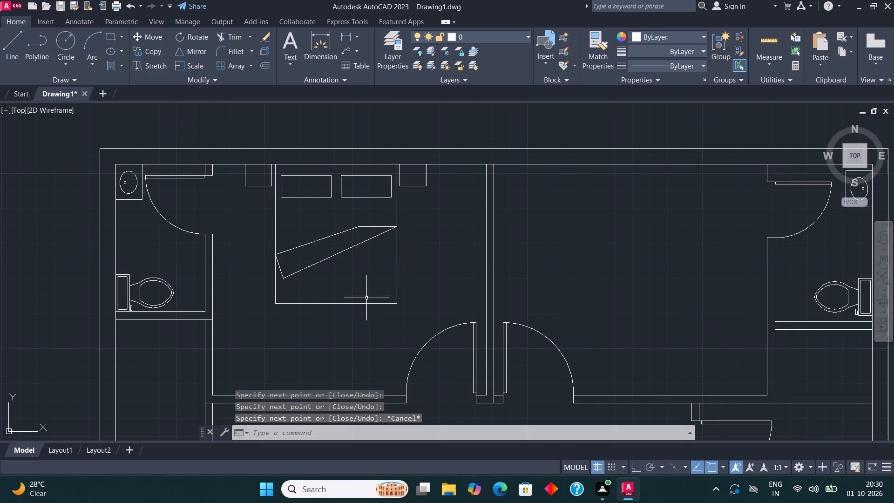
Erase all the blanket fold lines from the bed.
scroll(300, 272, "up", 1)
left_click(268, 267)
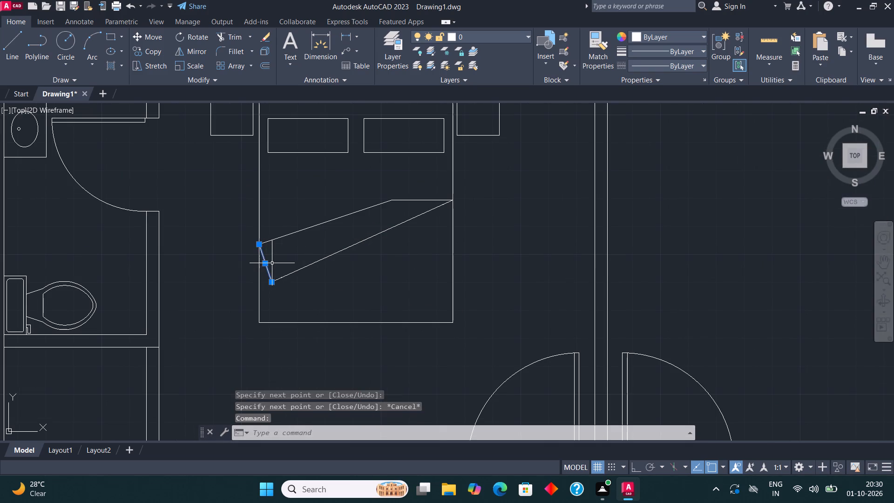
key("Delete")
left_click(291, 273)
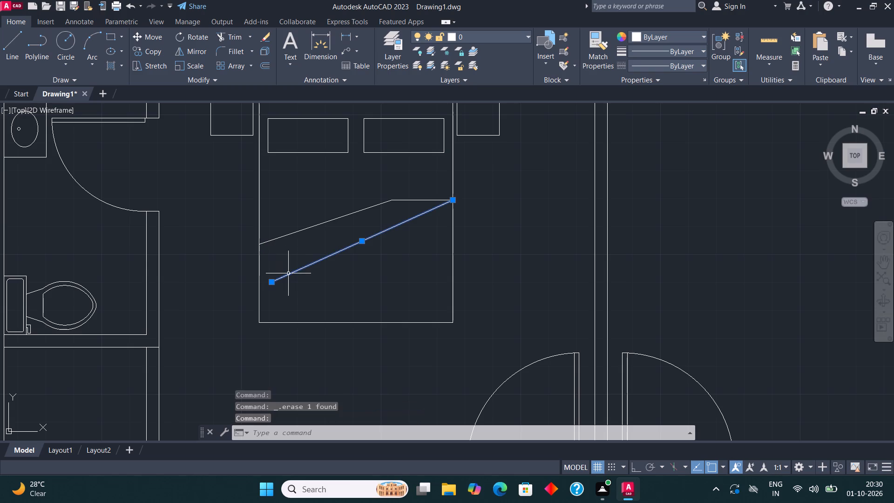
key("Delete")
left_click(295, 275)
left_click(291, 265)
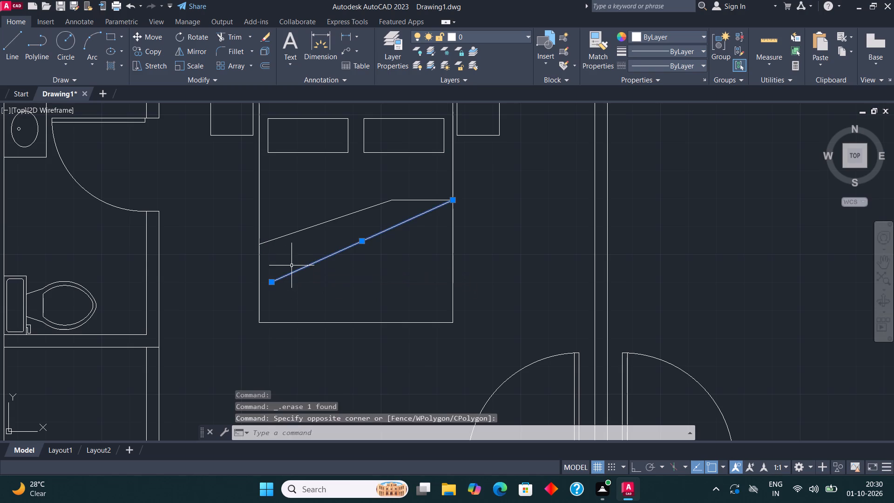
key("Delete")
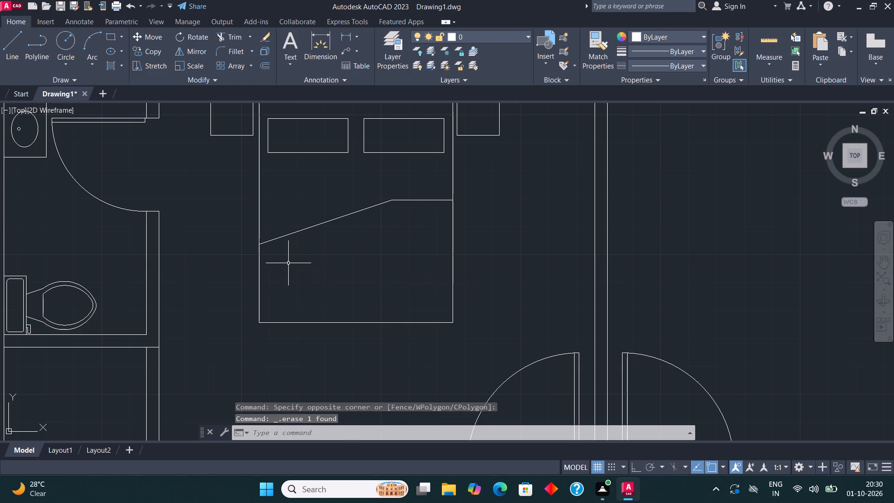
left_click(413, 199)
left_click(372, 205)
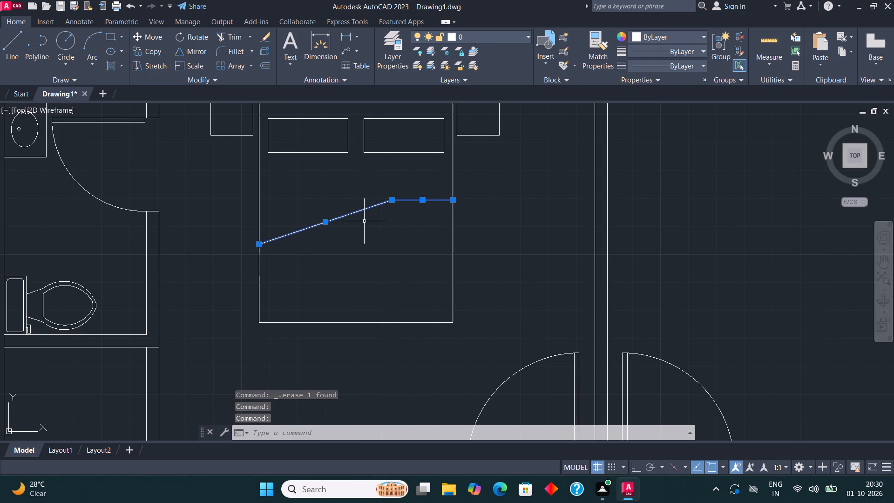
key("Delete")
Draw a triangular blanket fold on the bed with three connected slanted lines, spanning both side edges below the pillows.
left_click(17, 44)
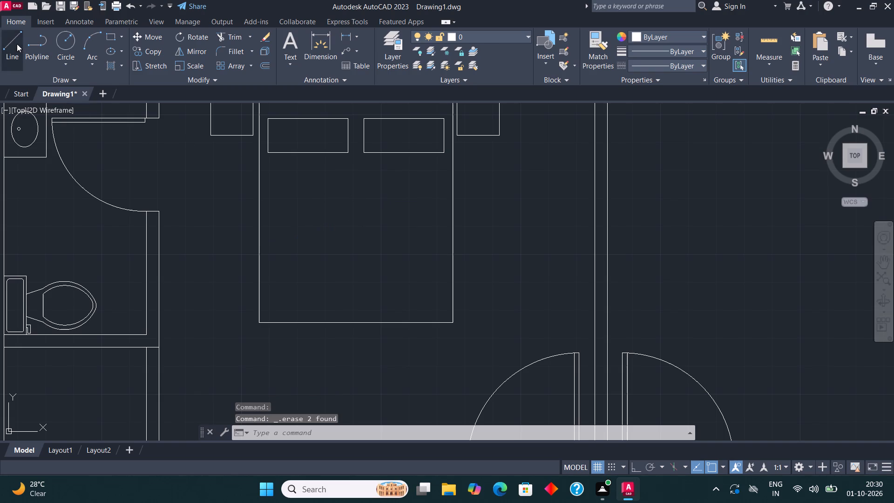
left_click(259, 231)
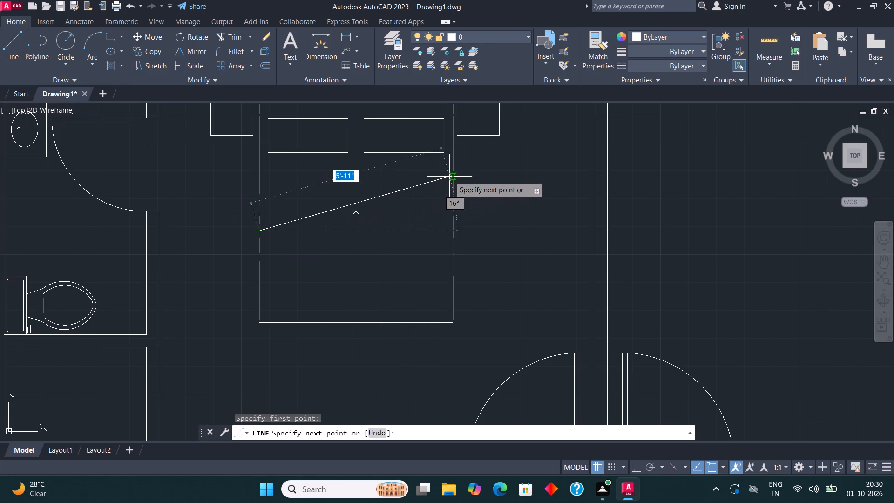
left_click(452, 175)
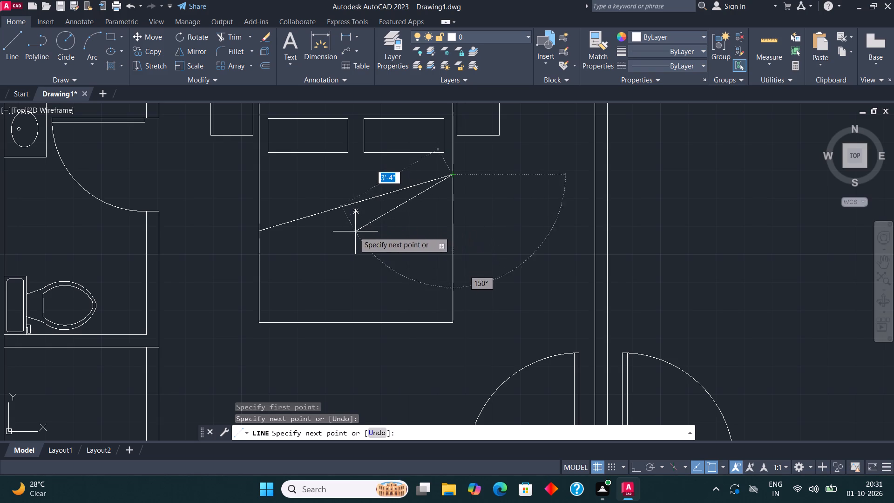
left_click(286, 269)
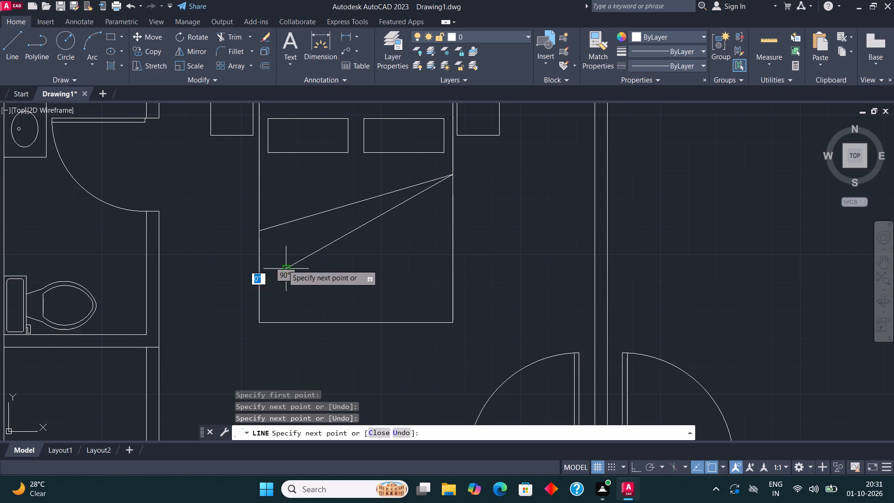
left_click(257, 232)
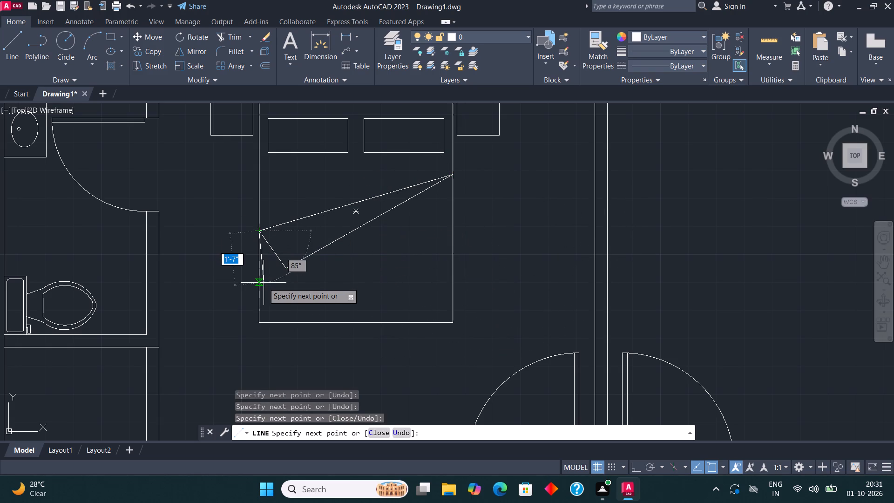
key("Escape")
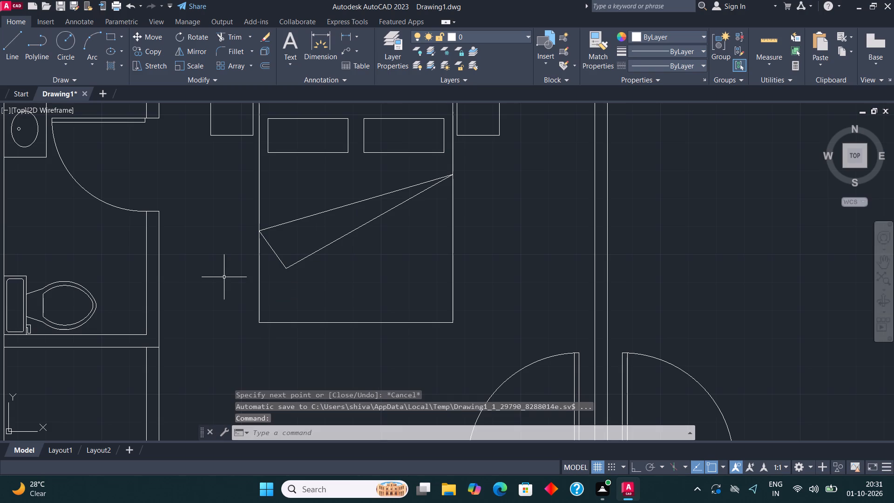
Draw a horizontal line about 2'-5" long across the left pillow, just below its top edge.
middle_click_drag(317, 182, 299, 223)
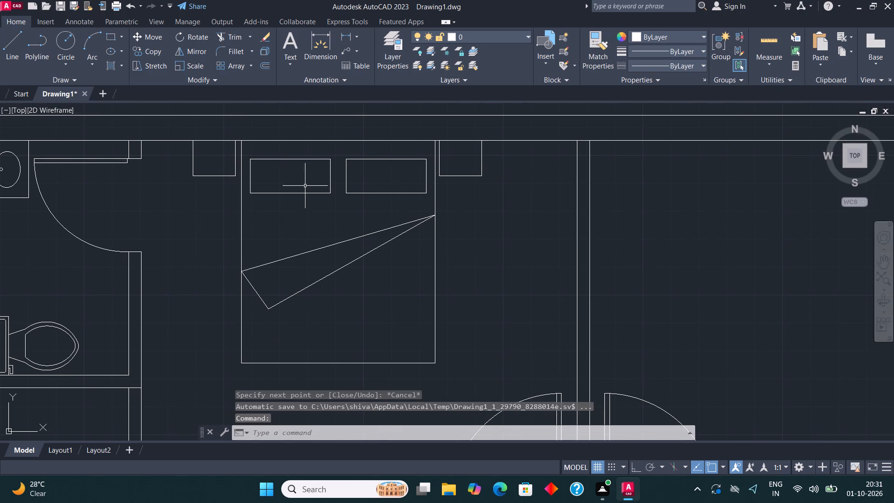
scroll(305, 181, "up", 2)
left_click(11, 41)
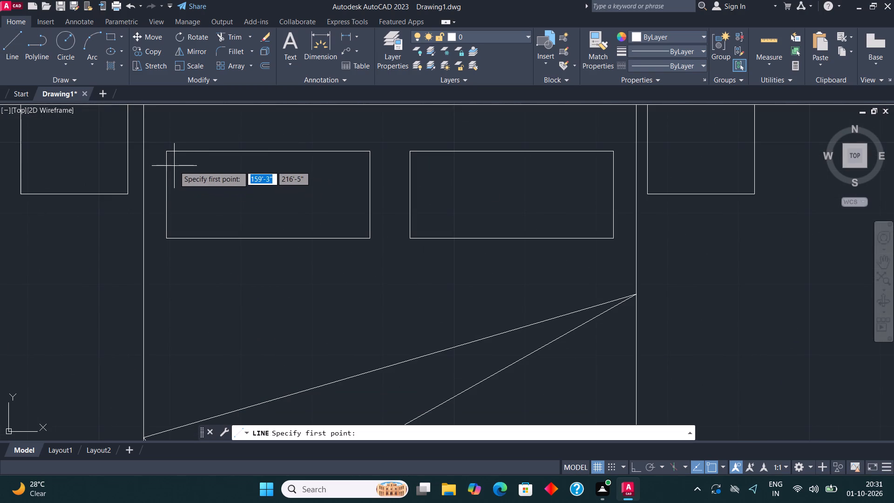
left_click(165, 166)
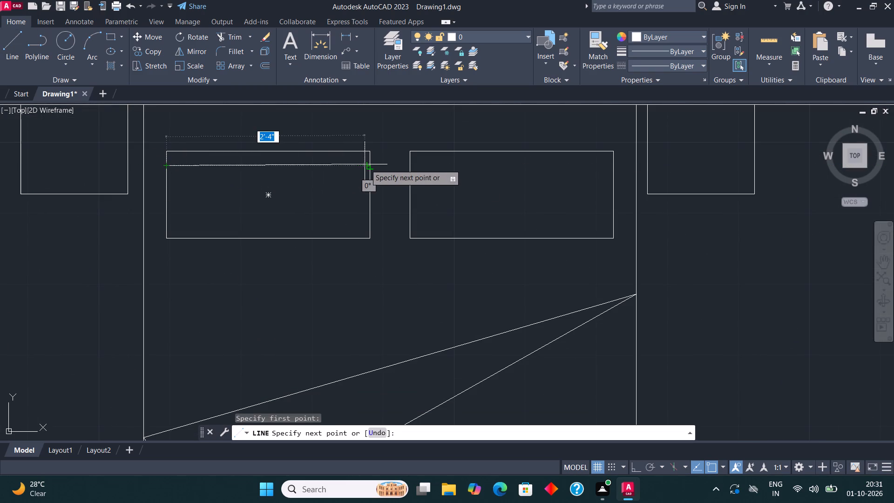
left_click(370, 165)
key("Escape")
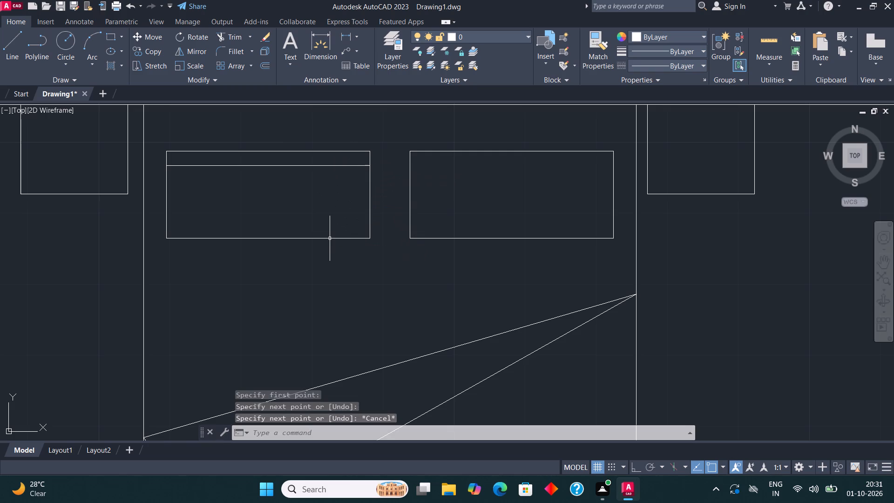
Copy the left pillow's horizontal line straight down five times, filling the pillow with roughly evenly spaced stripes.
left_click(205, 169)
left_click(206, 165)
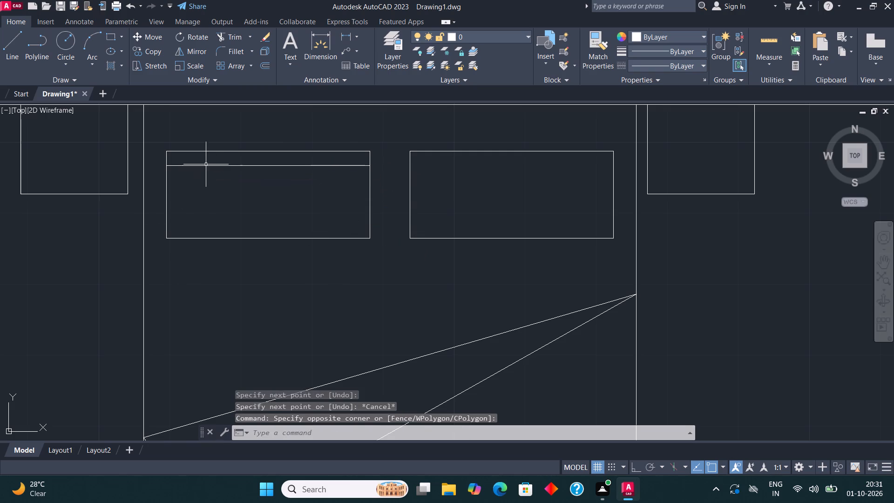
left_click(206, 164)
left_click(207, 168)
left_click(207, 165)
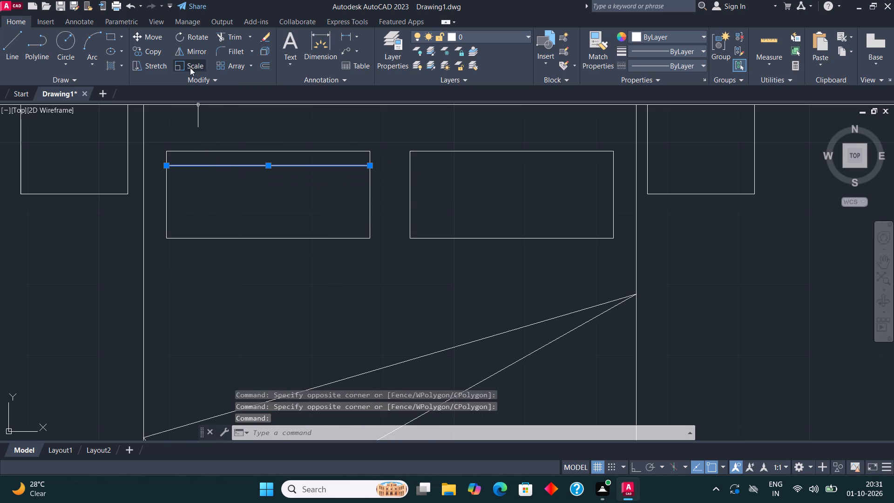
left_click(148, 53)
left_click(252, 165)
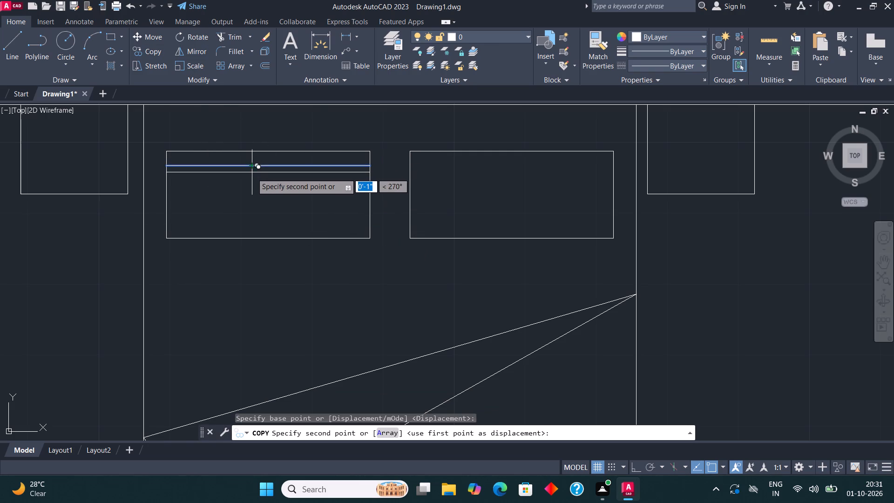
left_click(252, 182)
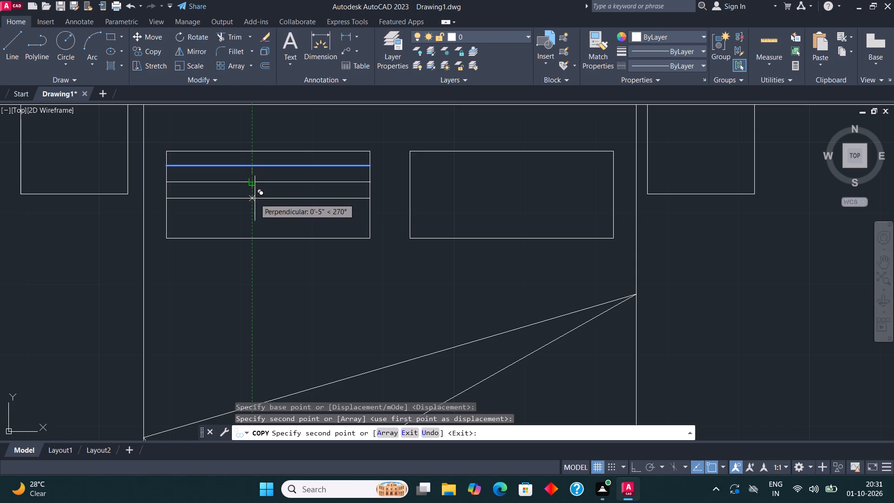
left_click(257, 203)
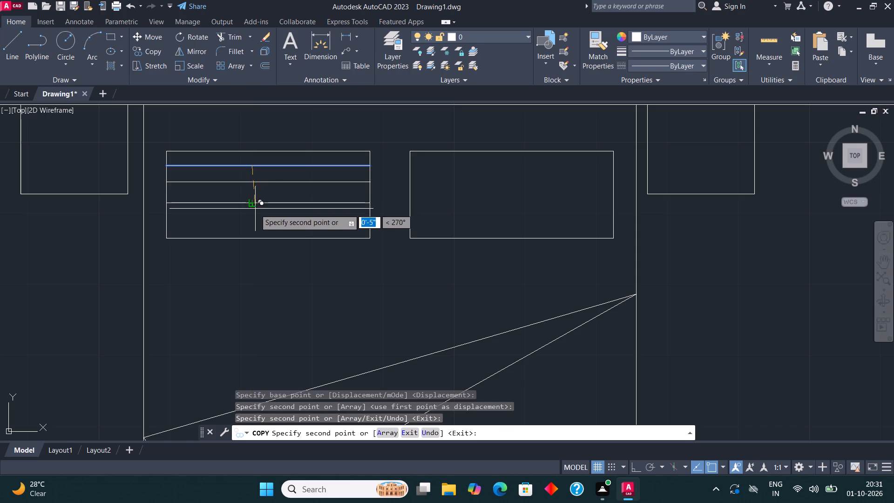
left_click(254, 216)
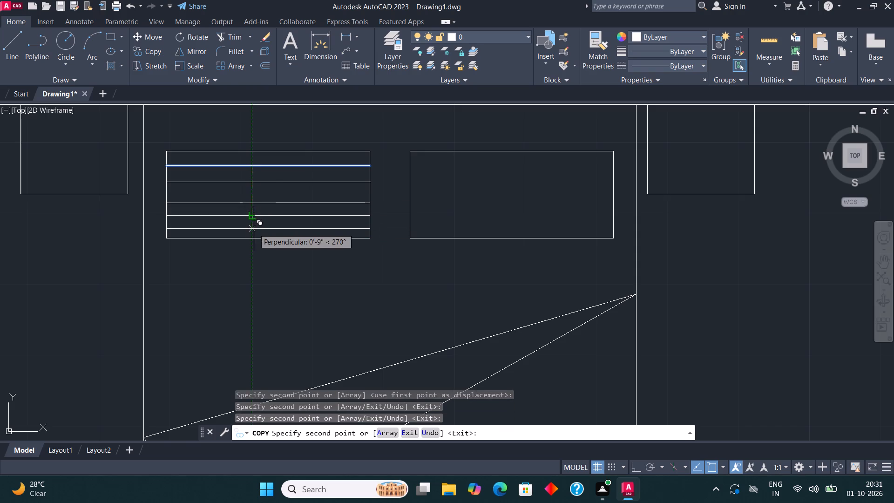
left_click(254, 229)
left_click(256, 194)
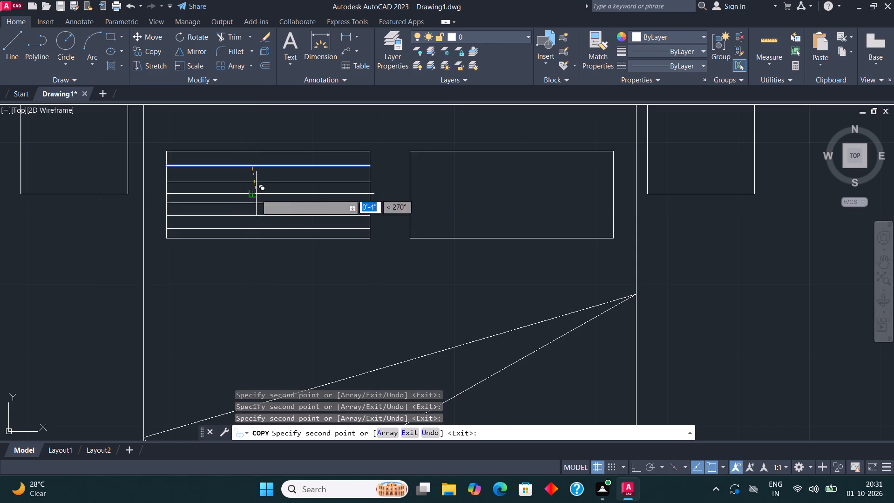
key("Escape")
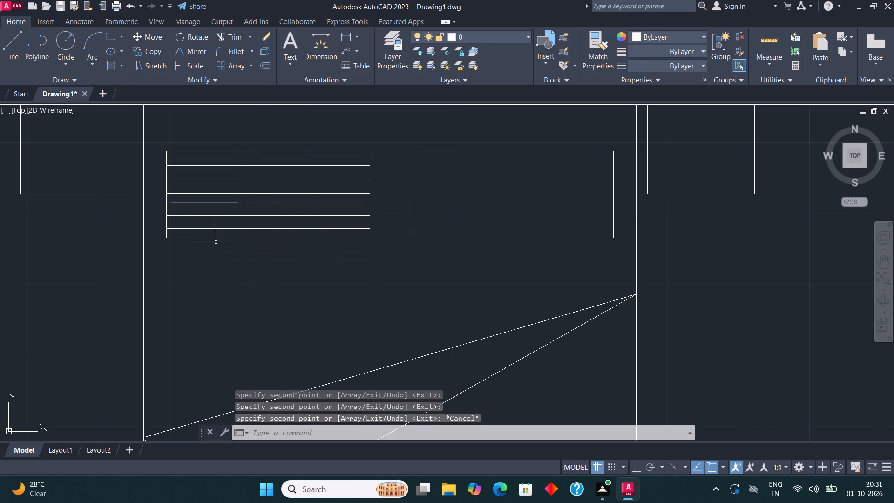
Copy all six stripe lines from the left pillow into the matching position on the right pillow.
left_click(292, 233)
left_click(266, 163)
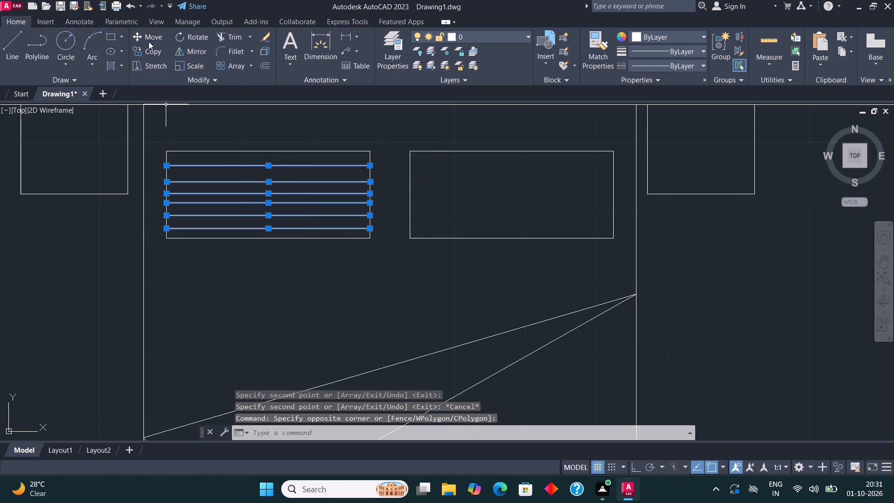
left_click(154, 49)
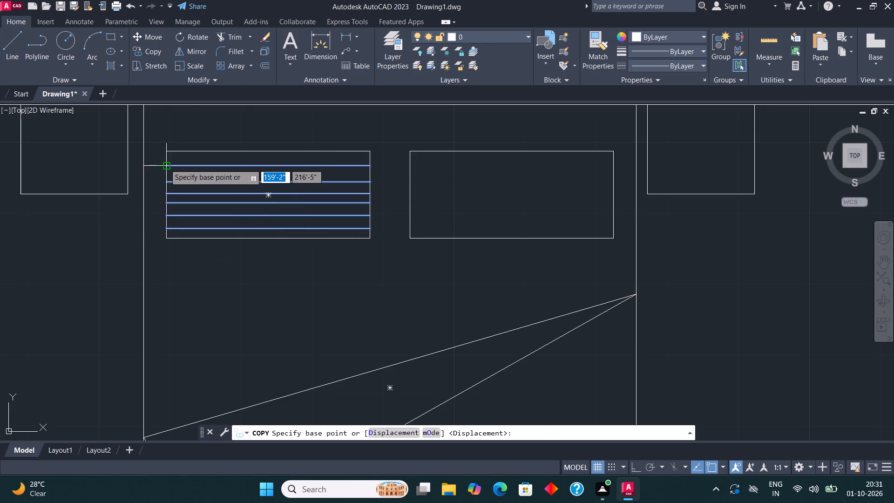
left_click(165, 164)
left_click(408, 163)
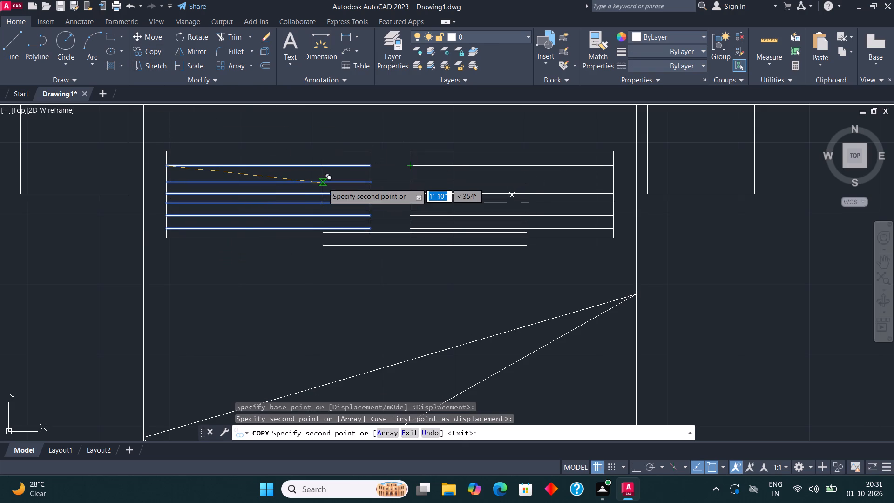
key("Escape")
Draw a horizontal line across the full width of the bed, slightly above its foot edge.
scroll(299, 197, "down", 2)
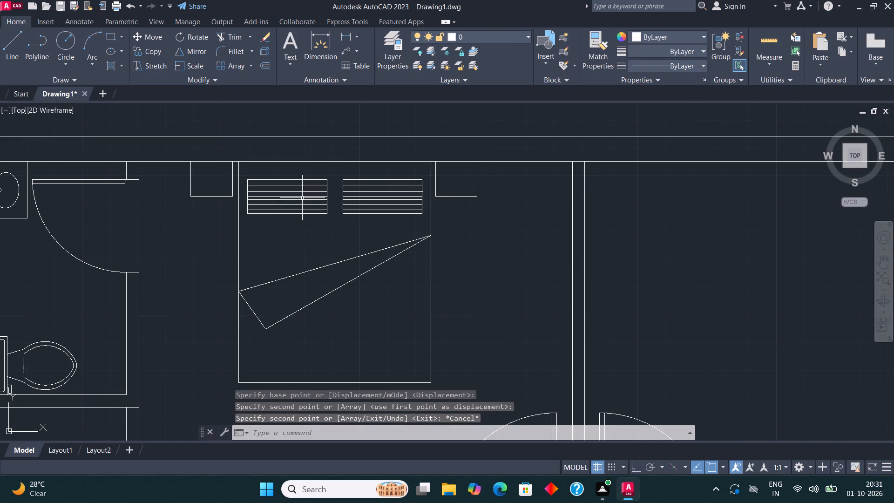
scroll(357, 222, "down", 2)
scroll(307, 307, "up", 2)
middle_click_drag(430, 176, 426, 182)
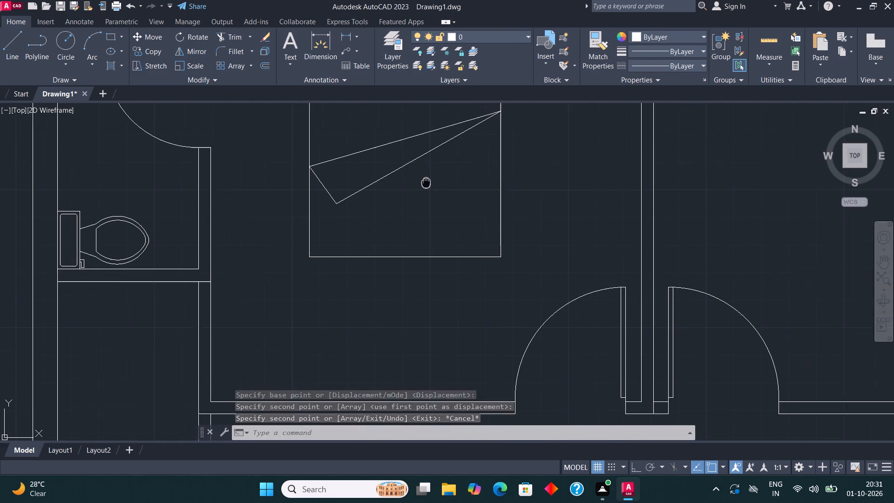
middle_click_drag(426, 182, 420, 197)
scroll(414, 199, "up", 2)
left_click(4, 39)
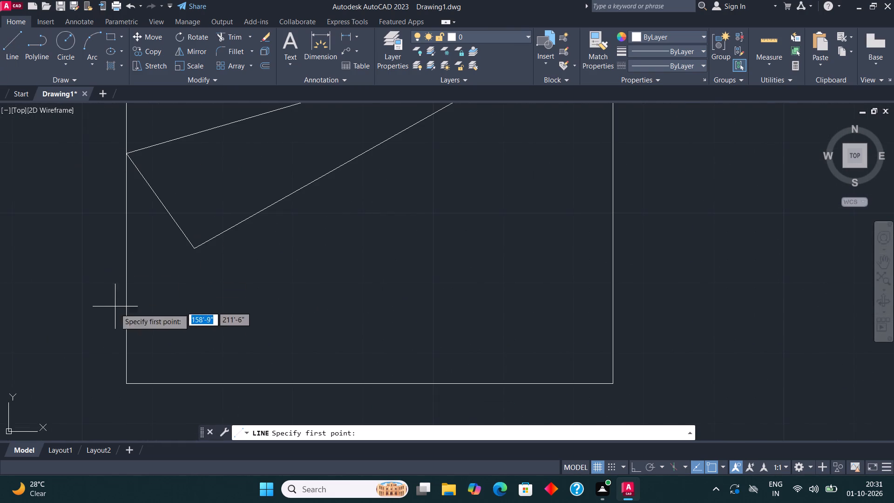
left_click(126, 368)
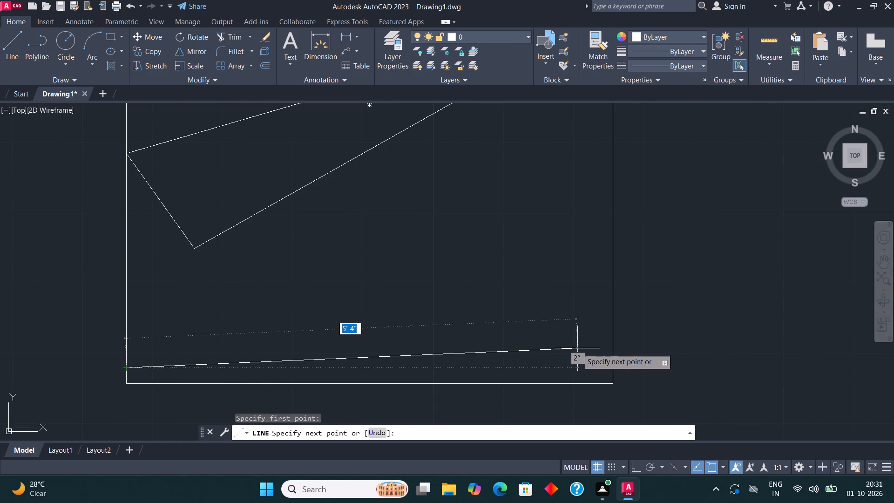
left_click(612, 369)
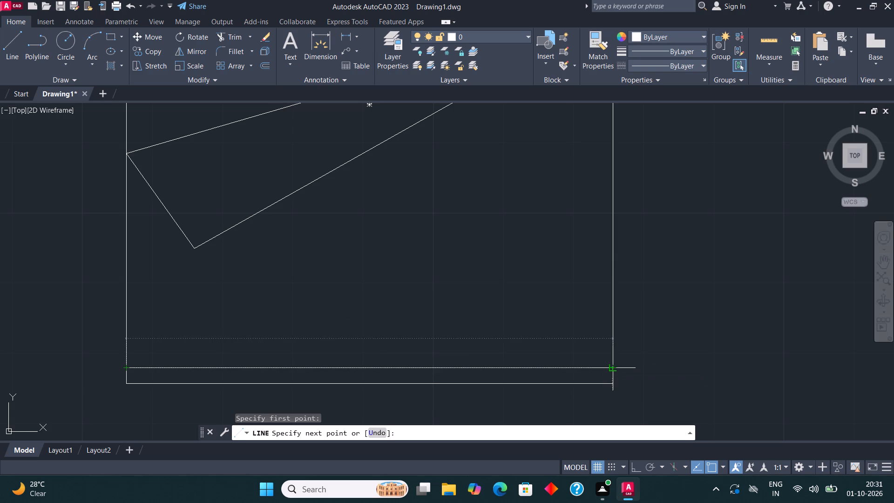
key("Escape")
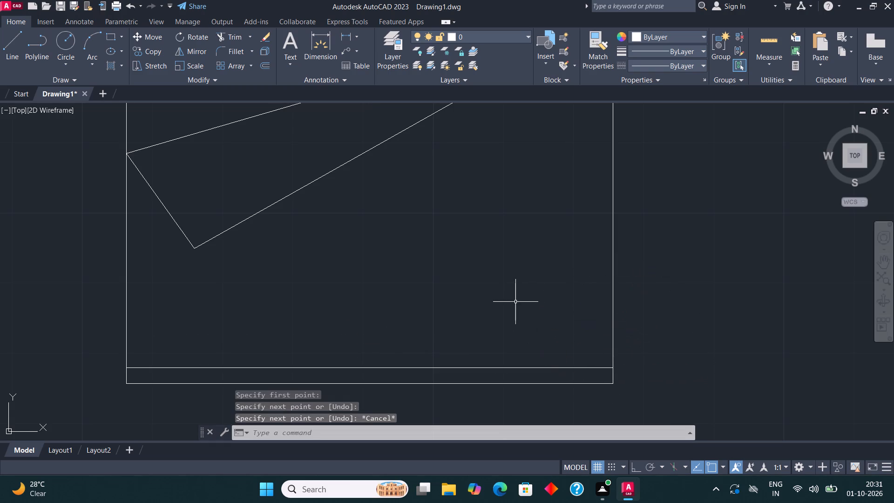
Offset the line near the bed's foot 2" upward, toward the pillows.
left_click(366, 367)
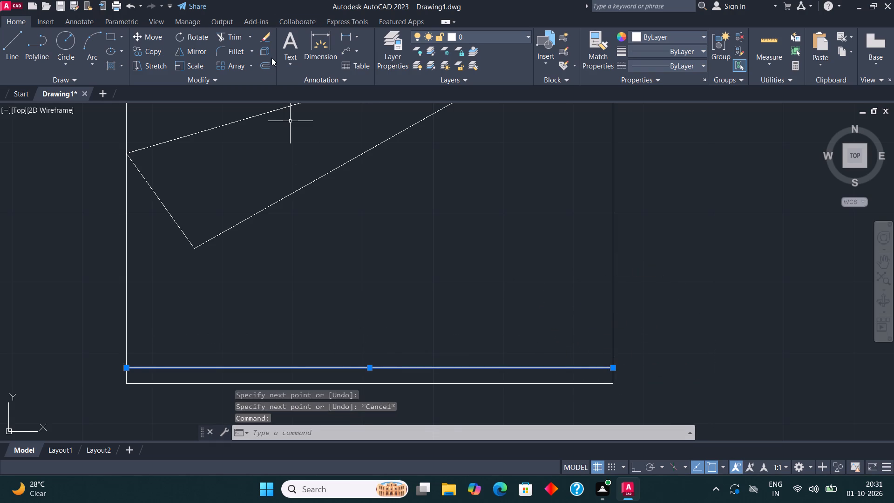
left_click(269, 65)
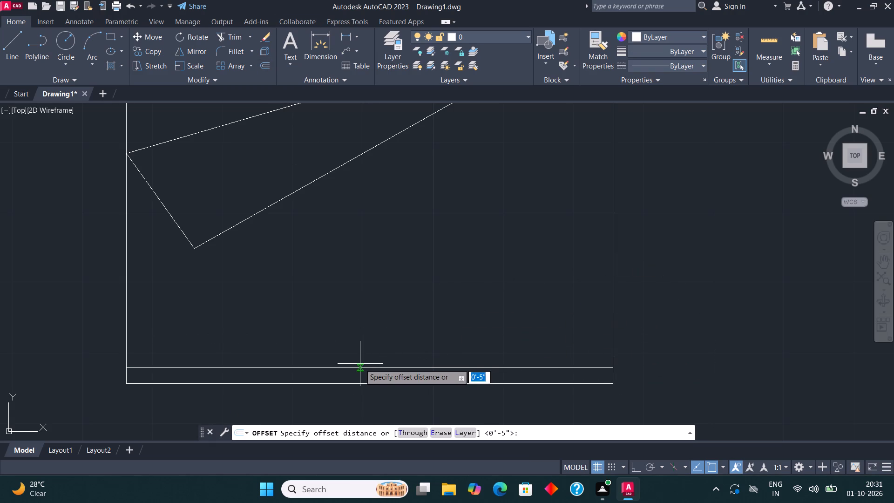
left_click(360, 364)
type("2\"")
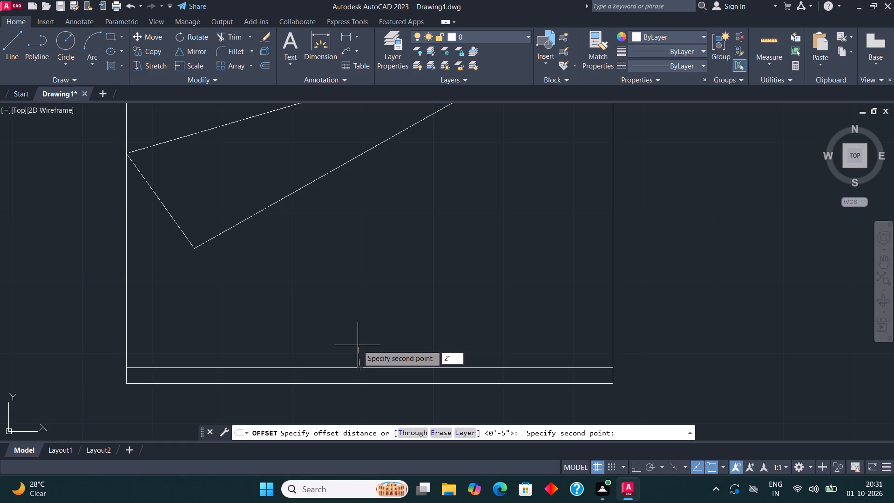
key("shift+quotedbl")
key("Return")
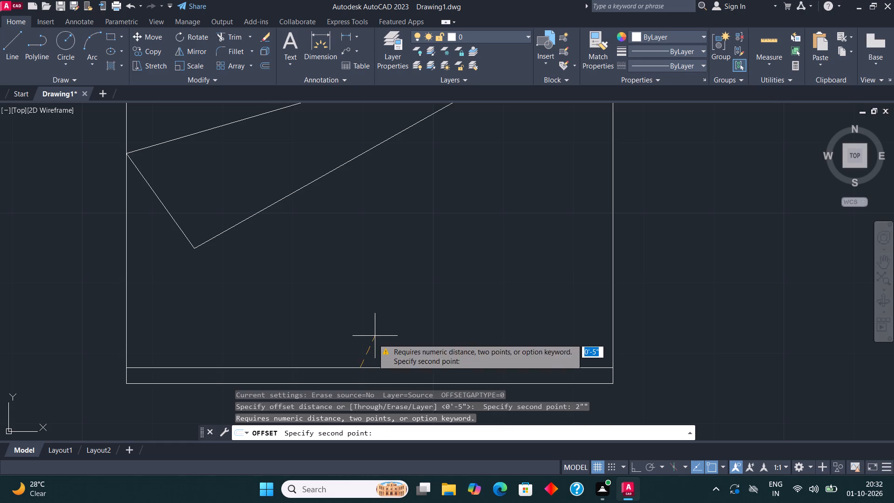
type("2\"")
key("Return")
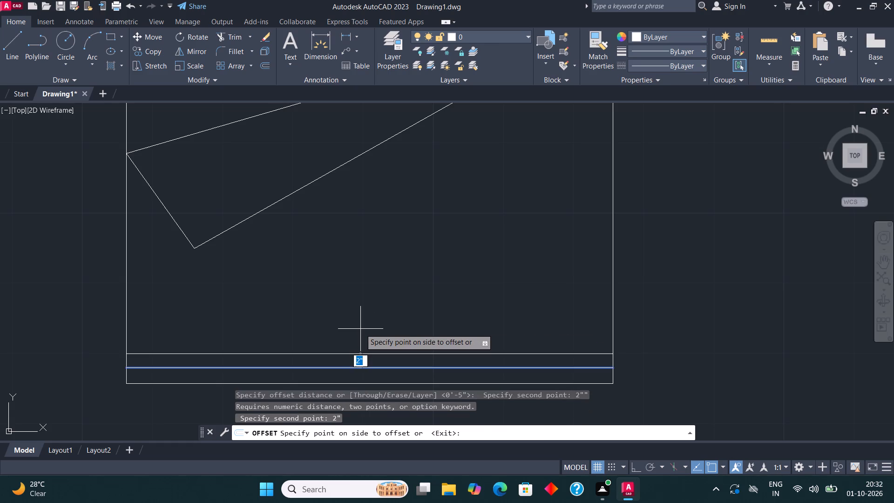
left_click(360, 329)
scroll(338, 322, "down", 1)
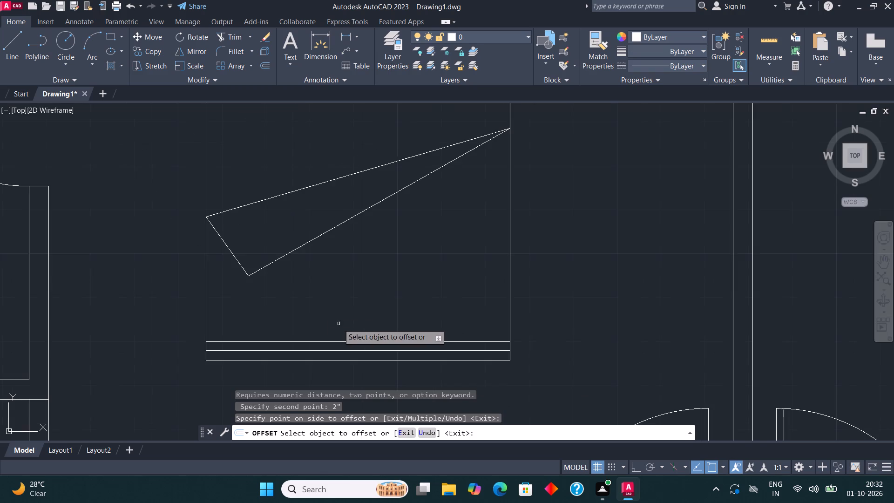
middle_click_drag(352, 327, 349, 343)
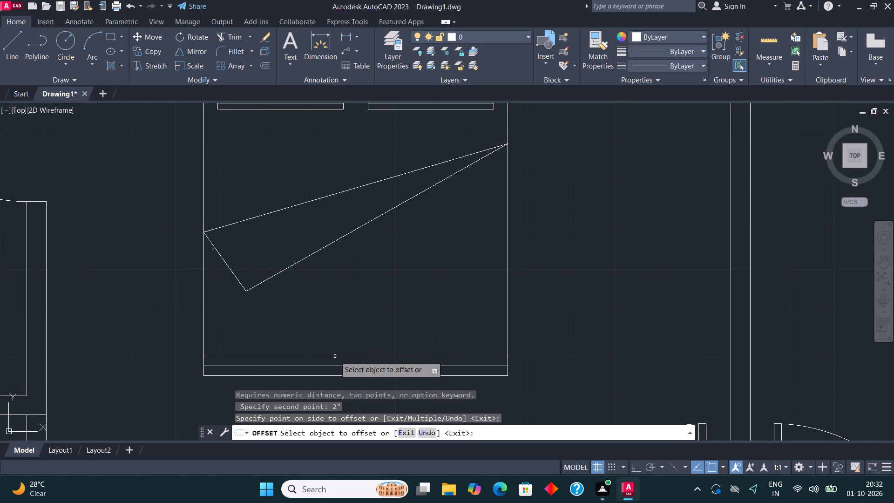
key("Escape")
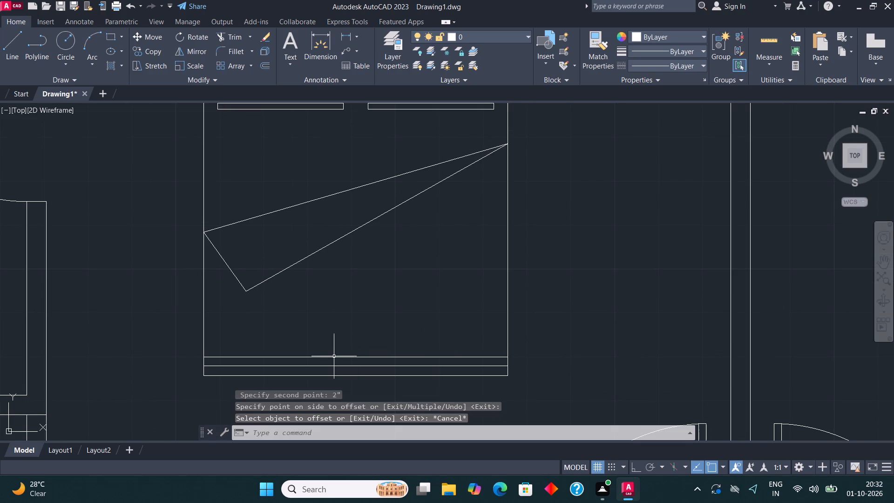
Erase the upper of the two horizontal lines near the bed's foot.
scroll(334, 356, "up", 1)
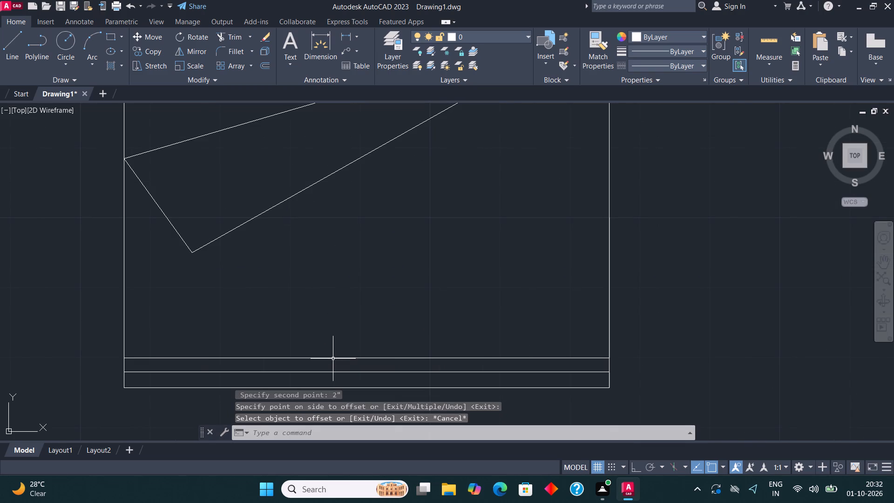
left_click(333, 359)
key("Delete")
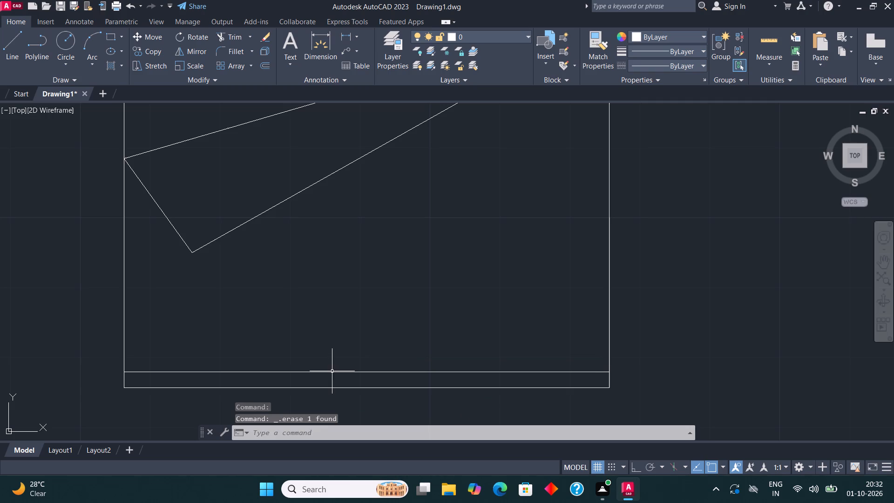
Offset the remaining line near the bed's foot 1" toward the pillows to form a pair.
left_click(332, 370)
left_click(327, 373)
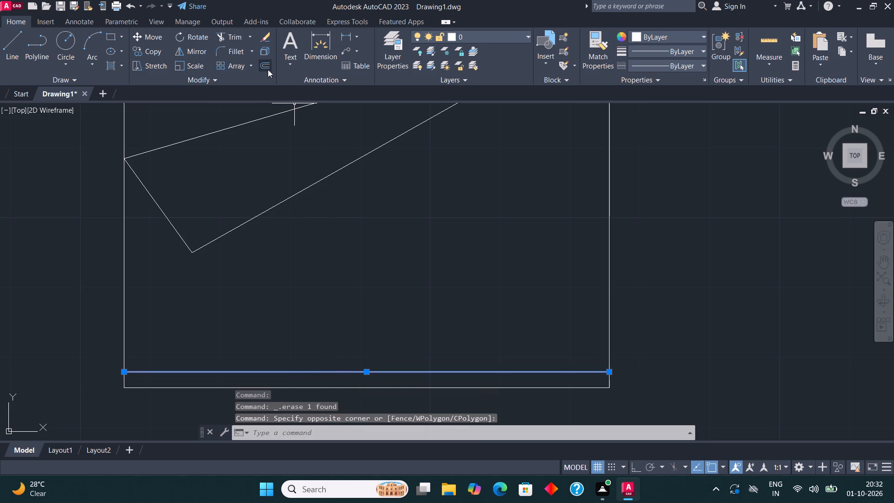
left_click(268, 69)
left_click(345, 368)
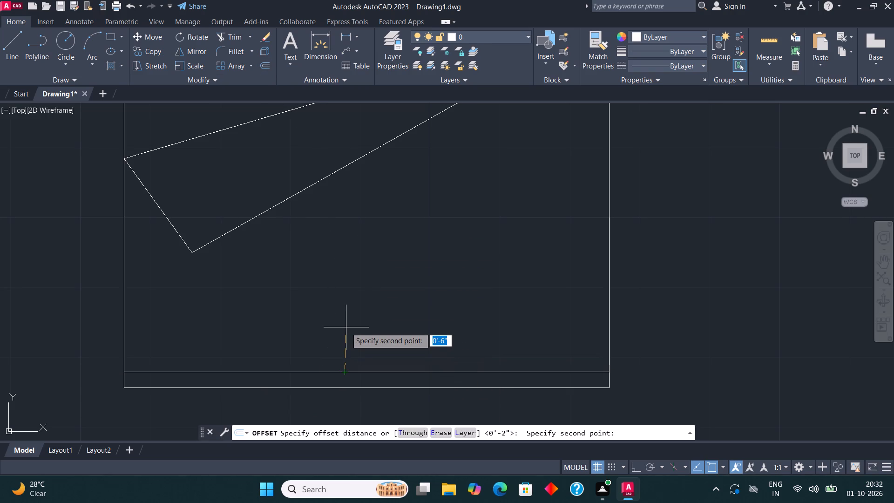
type("1\"")
key("Return")
left_click(346, 327)
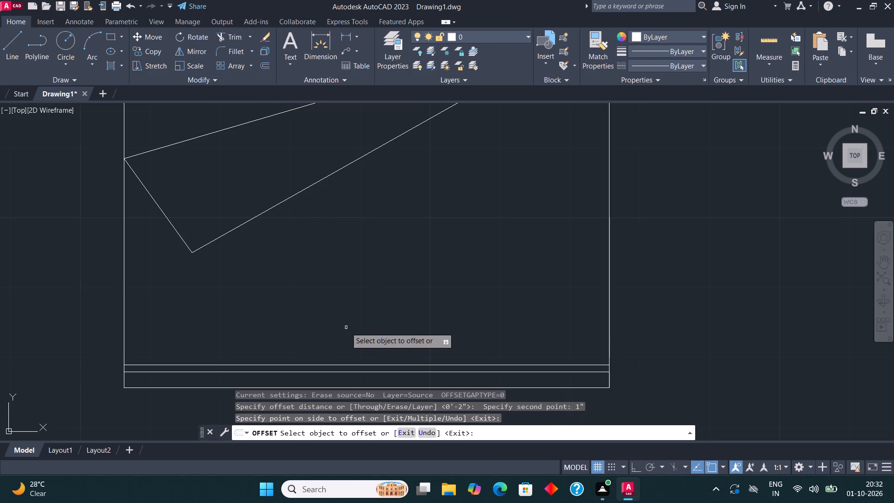
Offset two more line pairs toward the pillows, leaving 2" between pairs and 1" between the lines of each pair.
left_click(343, 364)
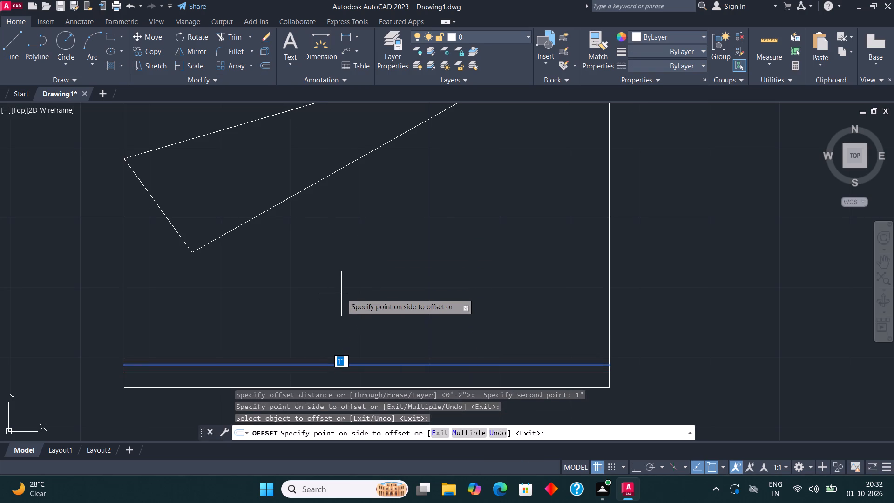
type("2\"")
key("Return")
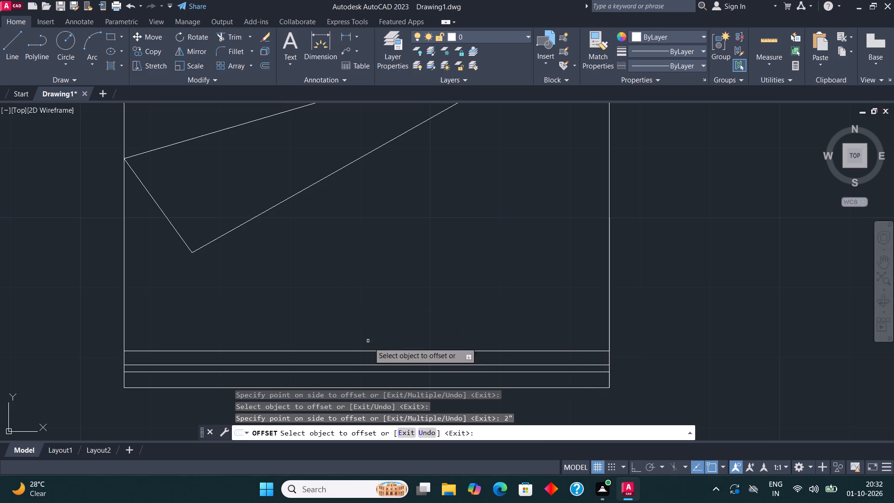
left_click(365, 351)
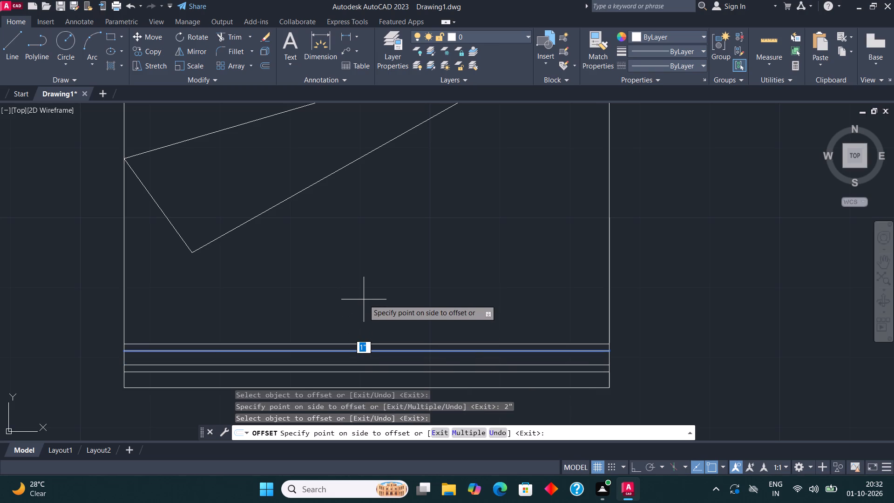
left_click(365, 296)
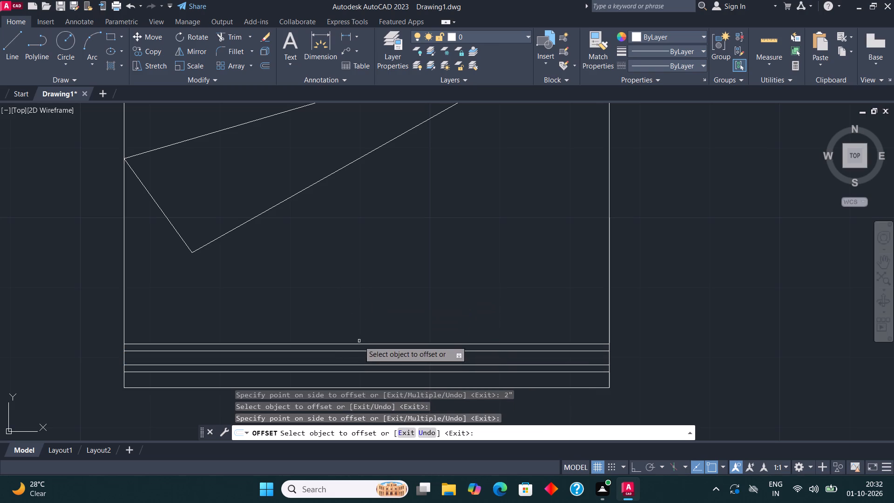
left_click(361, 344)
type("2\"")
key("Return")
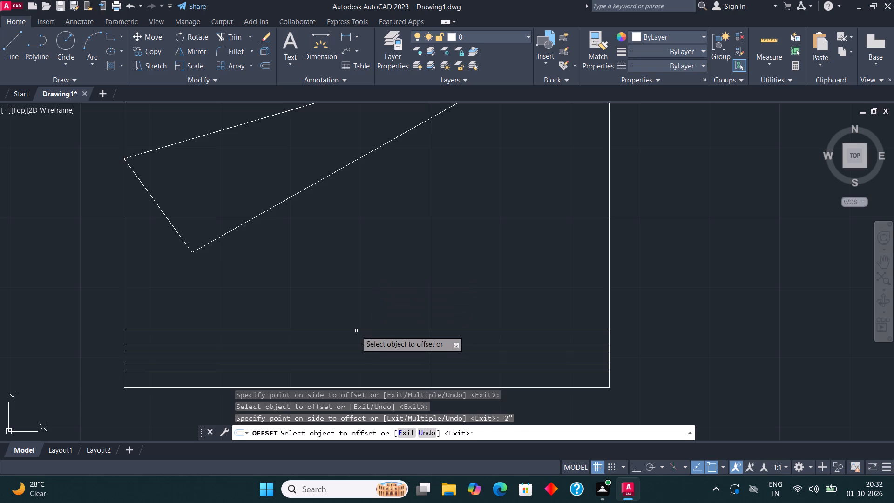
left_click(356, 331)
left_click(357, 299)
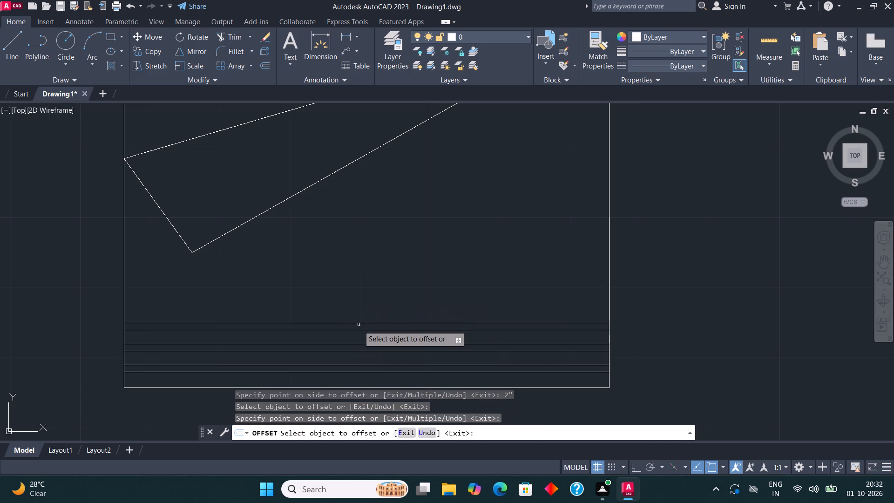
Continue the blanket stripes with two further offset pairs, again 2" between pairs and 1" within each pair.
left_click(359, 324)
type("2\"")
key("Return")
left_click(359, 310)
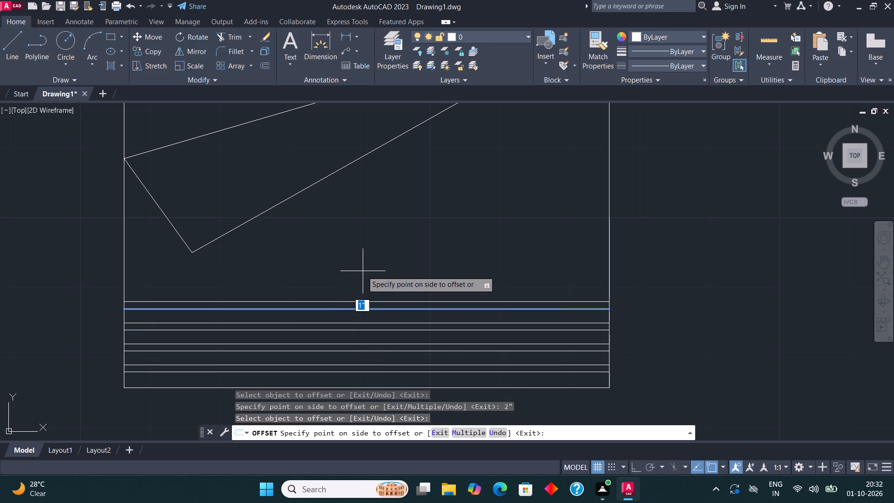
left_click(362, 271)
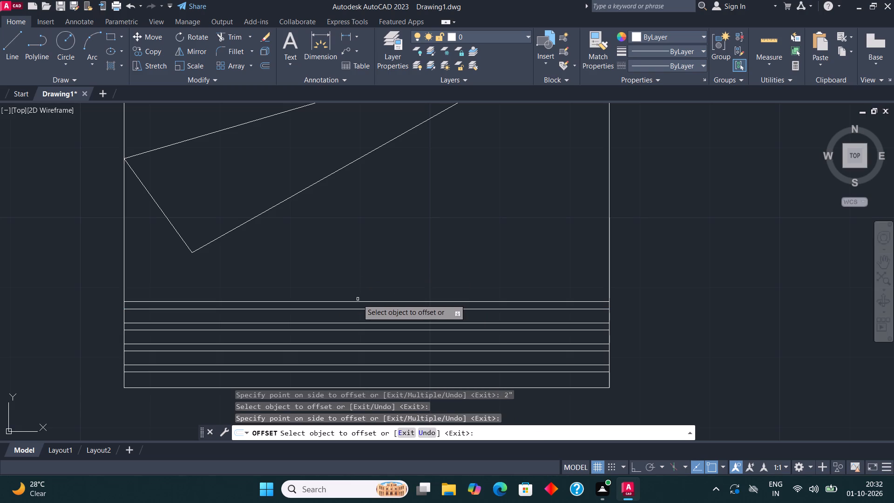
left_click(360, 301)
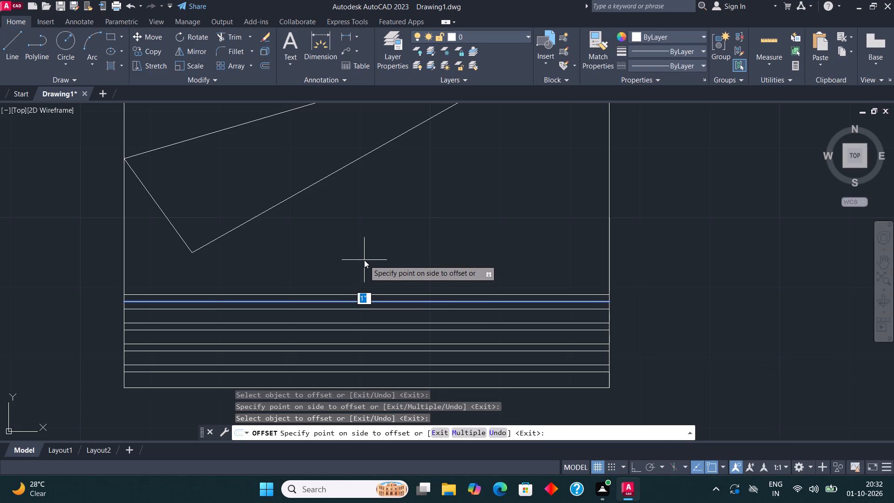
type("2\"")
key("Return")
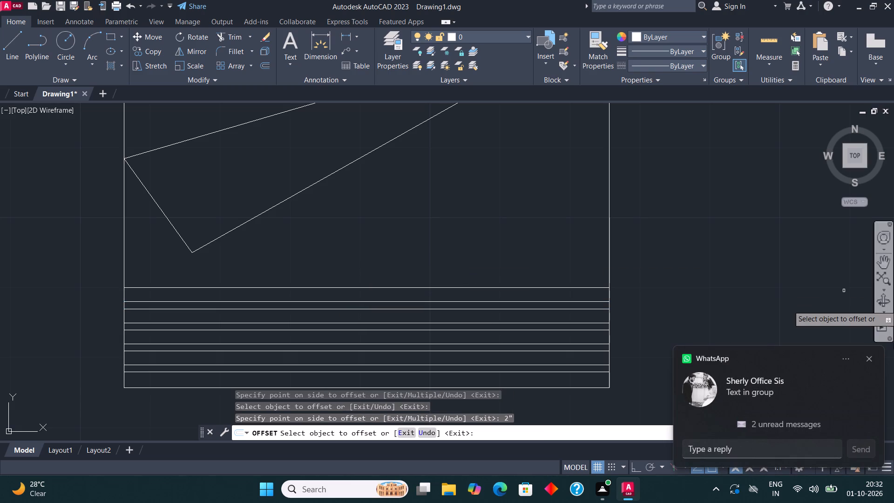
left_click(868, 356)
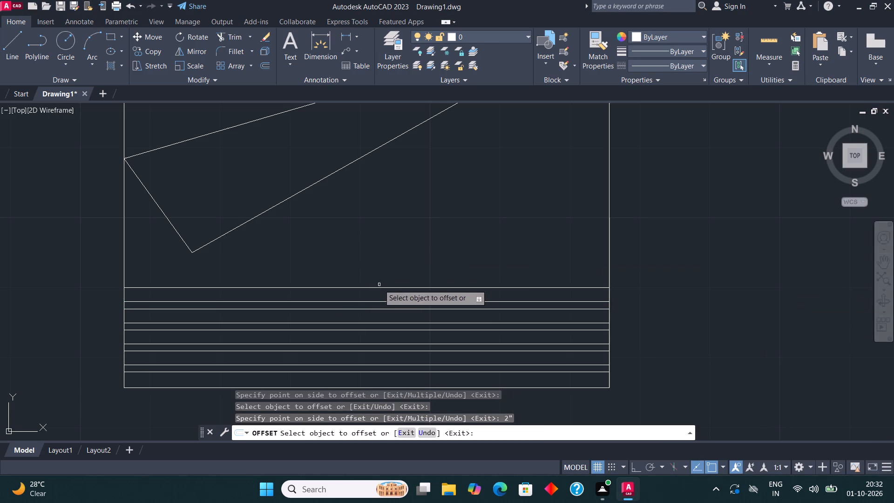
left_click(372, 287)
left_click(375, 262)
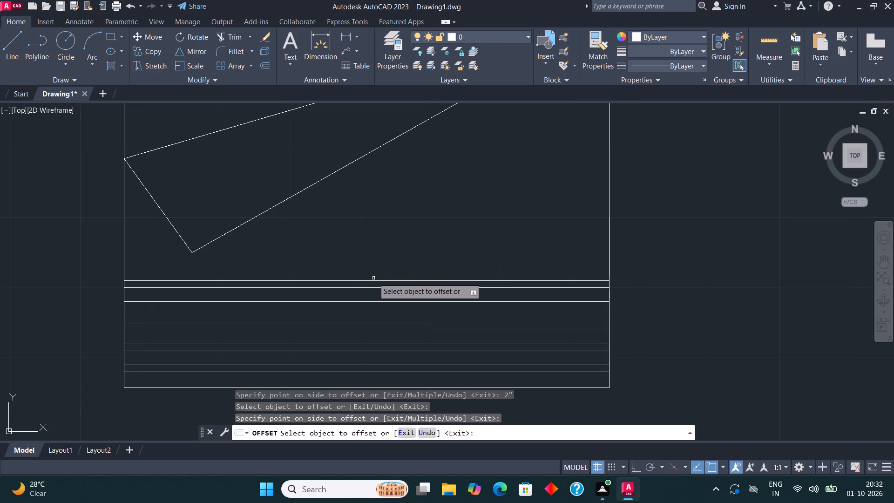
Offset a sixth stripe pair, its first line 2" above the topmost line and its second 1" higher.
left_click(371, 281)
type("2\"")
key("Return")
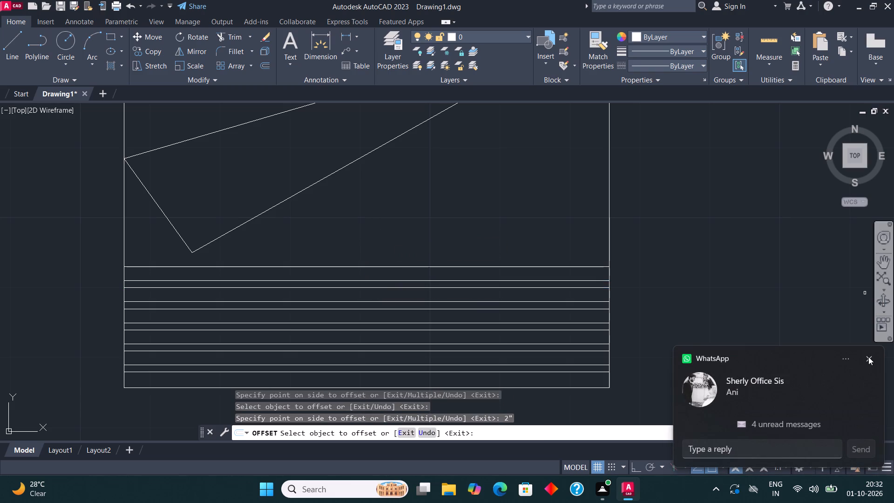
left_click(868, 357)
left_click(410, 267)
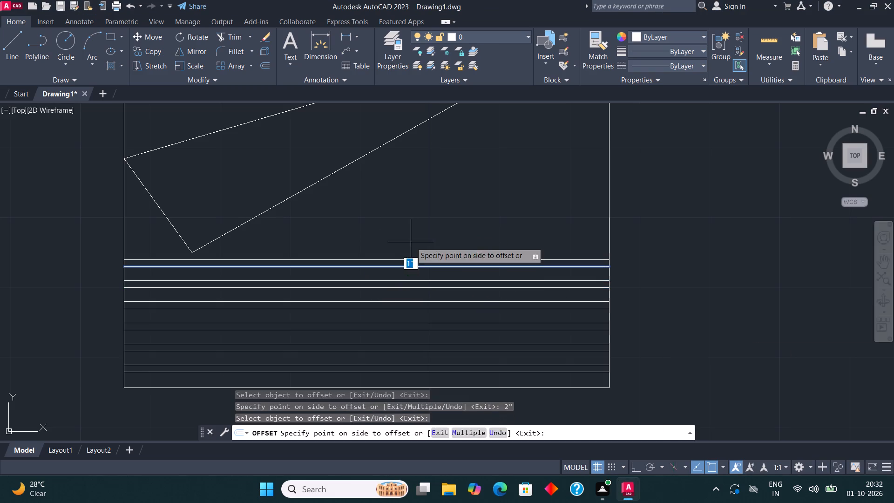
left_click(411, 242)
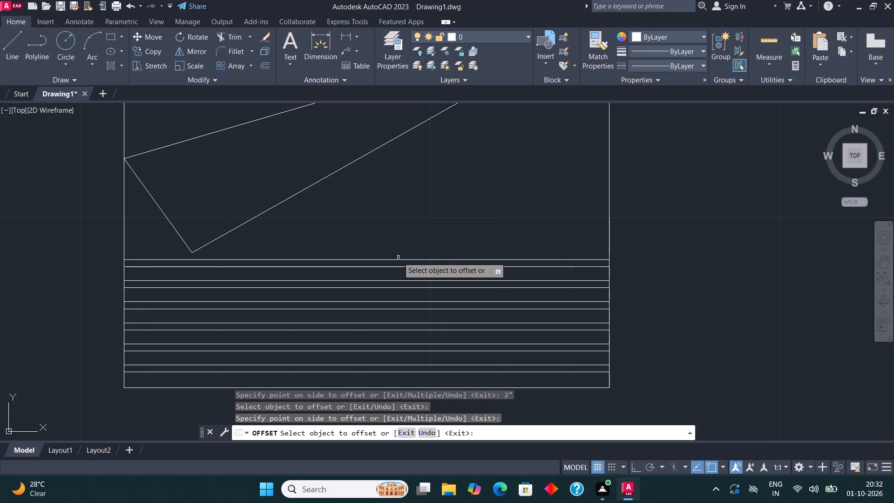
left_click(398, 257)
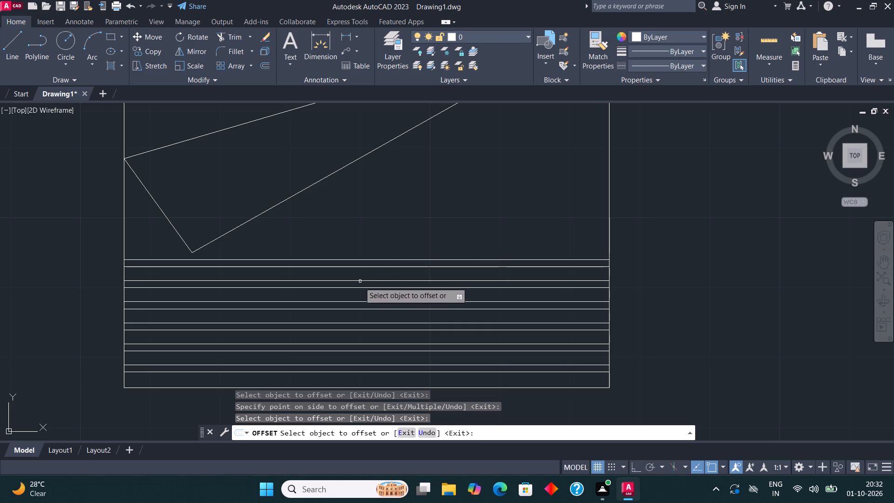
middle_click_drag(357, 285, 310, 358)
scroll(292, 283, "down", 3)
scroll(330, 292, "up", 1)
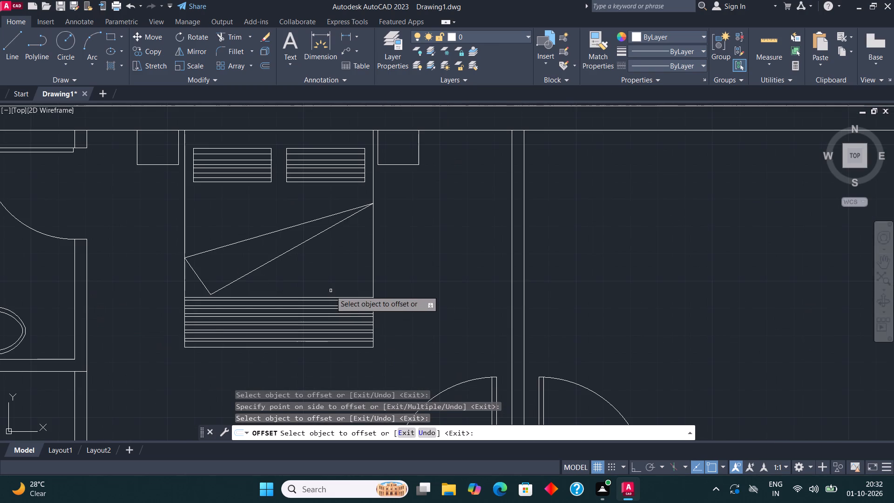
key("Escape")
Copy all twelve stripe lines straight up twice, about 1'-6" and 3'-0" above the originals, filling the bed to just below the pillows.
scroll(335, 312, "up", 2)
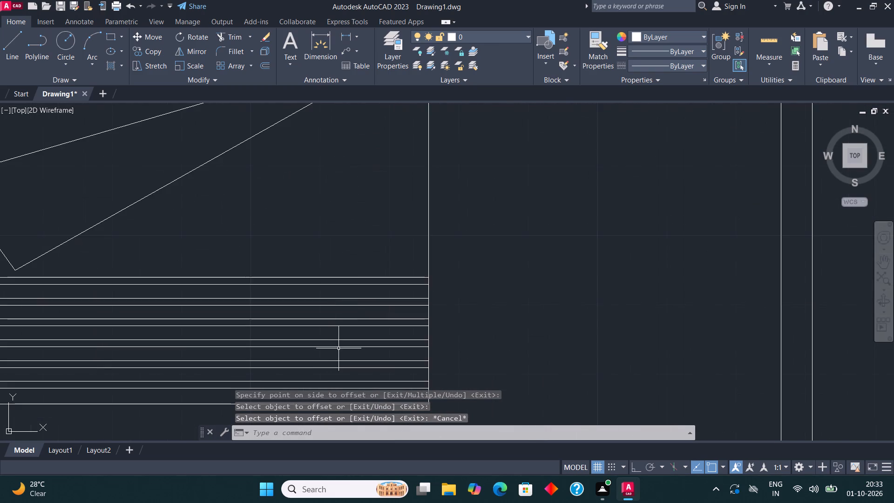
scroll(339, 347, "down", 1)
left_click(354, 380)
left_click(348, 288)
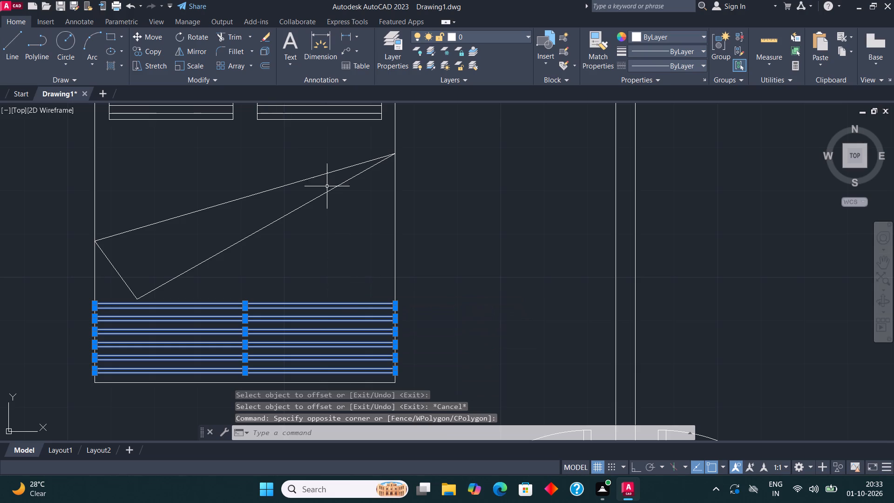
left_click(159, 54)
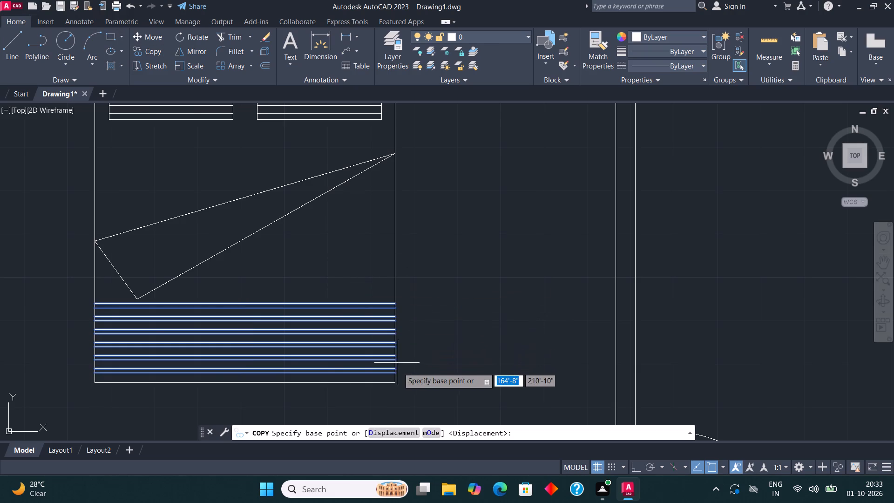
scroll(397, 376, "up", 2)
left_click(387, 374)
scroll(387, 374, "down", 1)
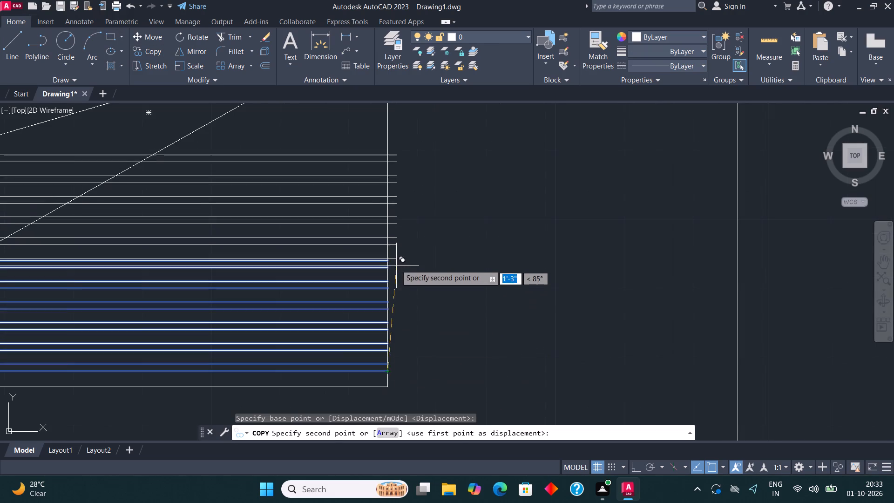
scroll(384, 253, "up", 2)
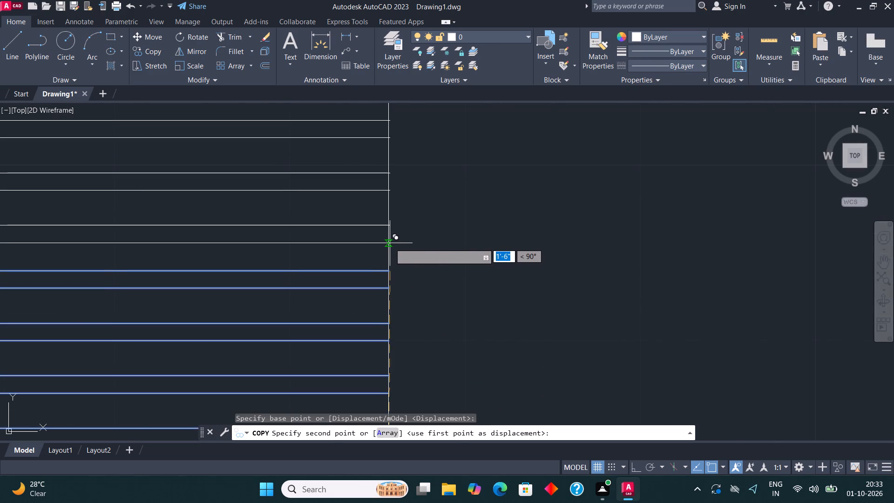
left_click(387, 233)
scroll(448, 266, "down", 2)
scroll(549, 347, "down", 1)
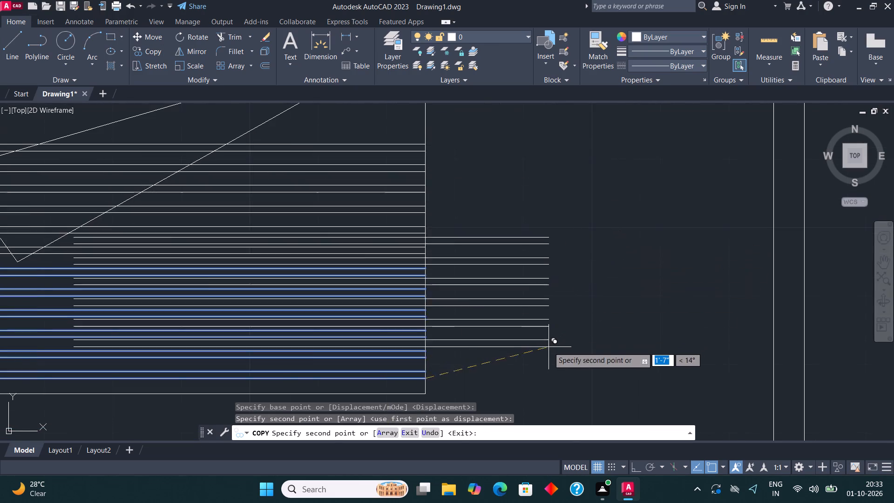
scroll(549, 347, "down", 1)
scroll(504, 264, "up", 2)
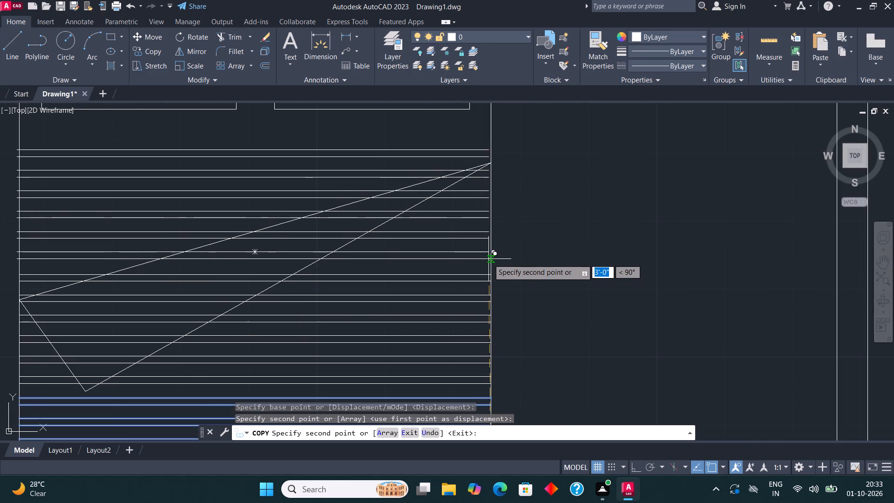
left_click(492, 256)
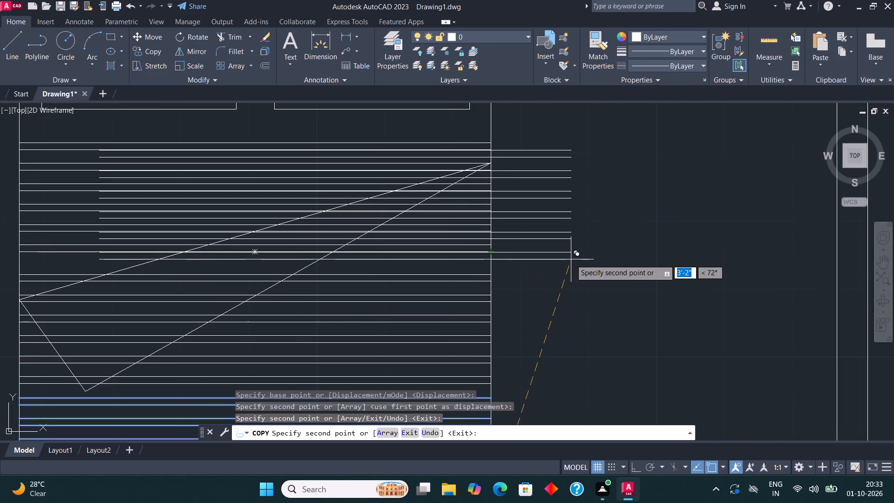
key("Escape")
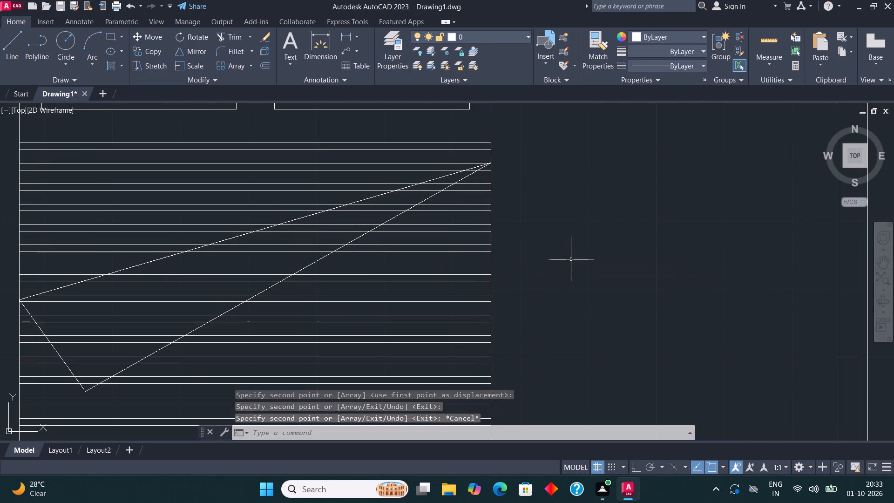
Trim away the stripe portions between the pillows and the upper diagonal line of the blanket fold.
scroll(571, 336, "down", 3)
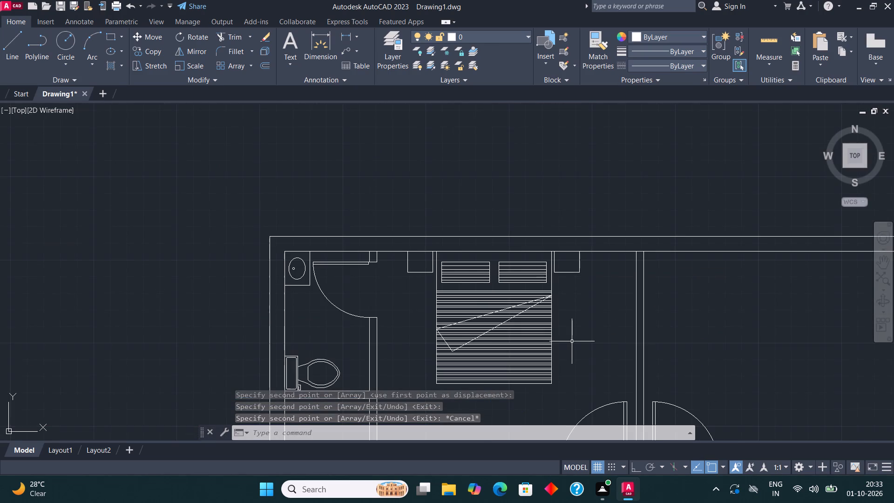
scroll(478, 299, "up", 2)
left_click(233, 37)
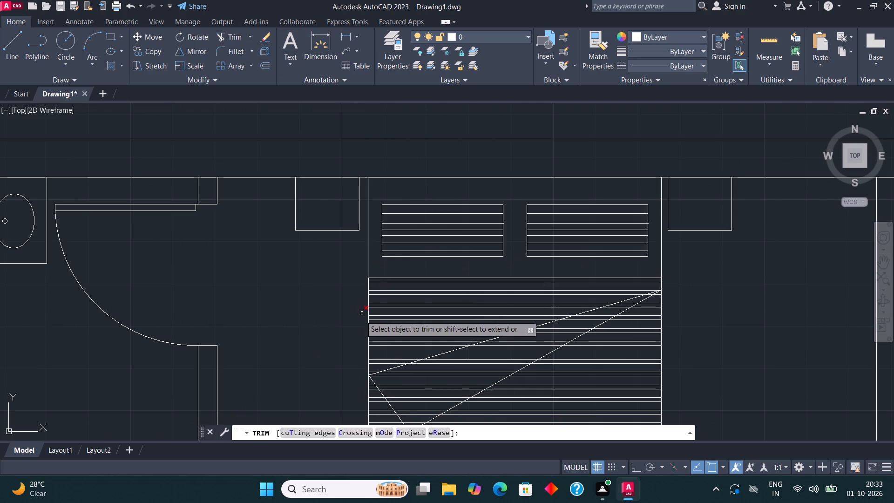
left_click_drag(379, 365, 393, 309)
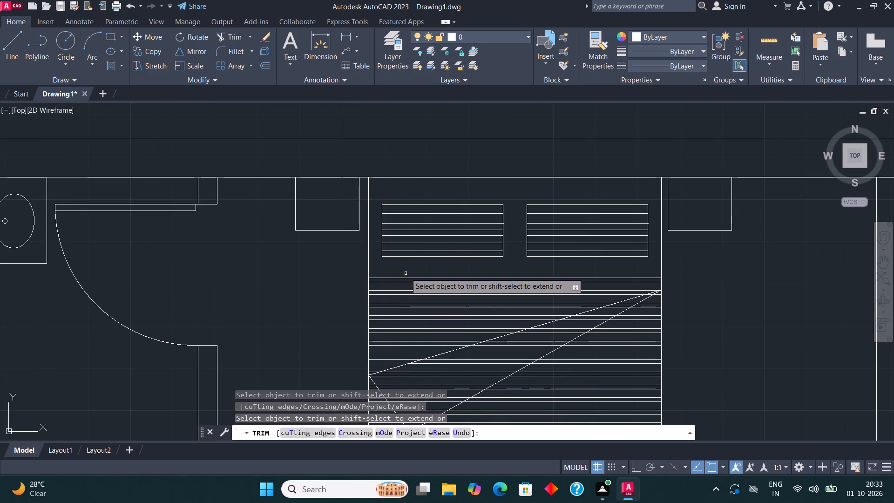
left_click_drag(406, 272, 388, 362)
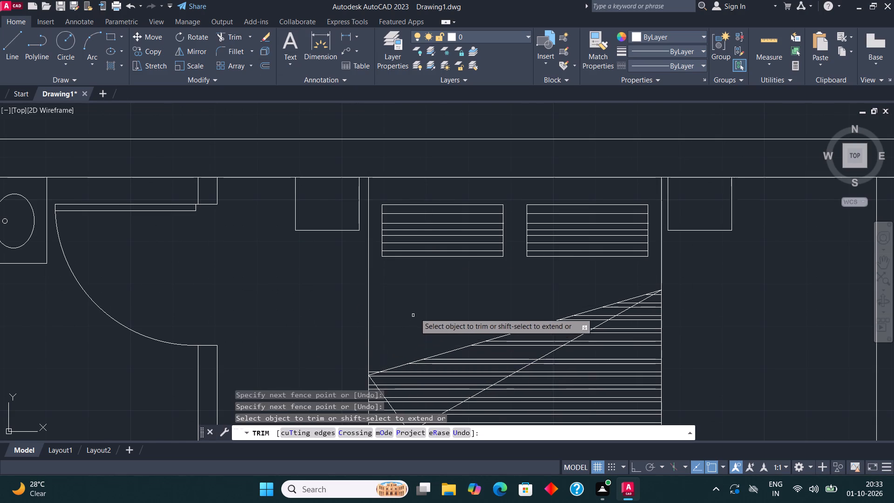
Trim off the leftover stripe stub beside the fold's corner at the bed's west edge.
scroll(417, 313, "down", 1)
scroll(390, 351, "up", 2)
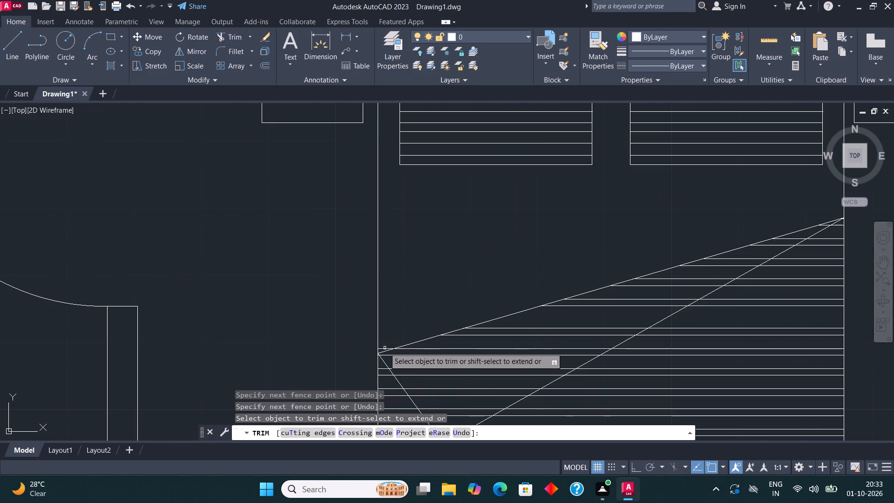
left_click(382, 349)
scroll(299, 282, "down", 1)
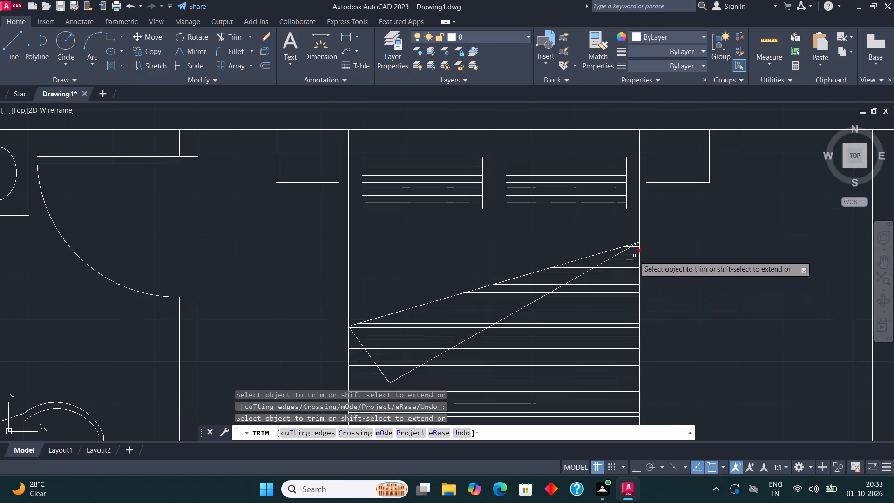
Trim away all the stripe portions inside the folded-back blanket flap, leaving the triangle between its edges empty.
scroll(417, 277, "down", 1)
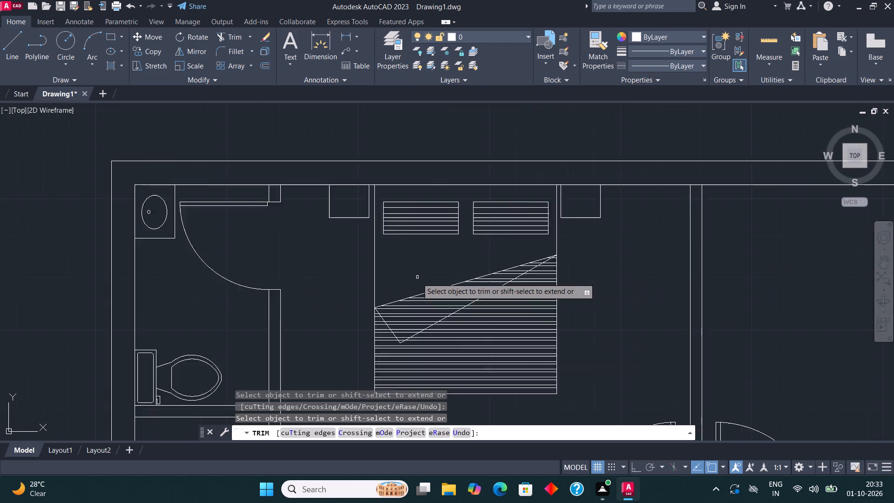
scroll(417, 278, "down", 1)
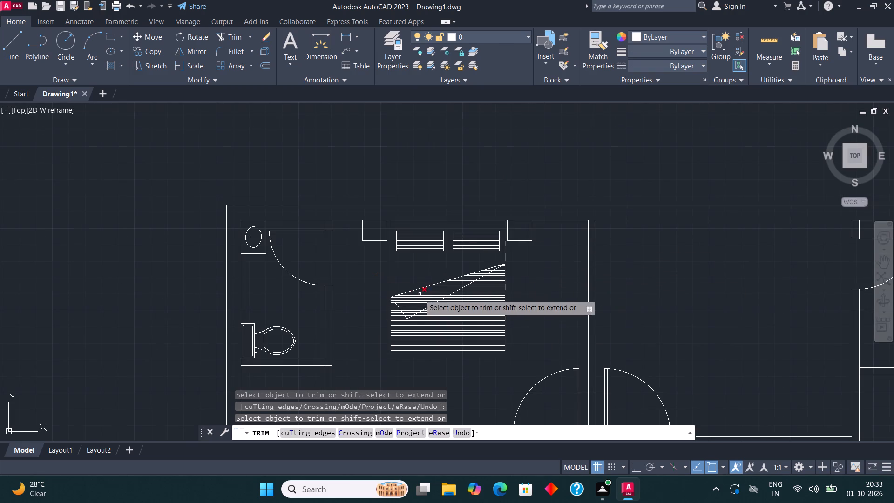
scroll(420, 294, "up", 3)
left_click_drag(363, 384, 381, 330)
left_click_drag(361, 382, 533, 262)
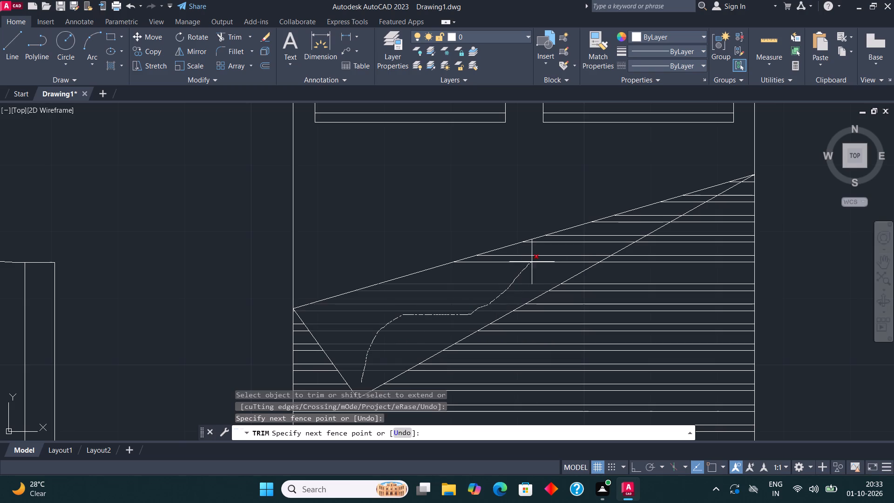
left_click_drag(533, 262, 697, 202)
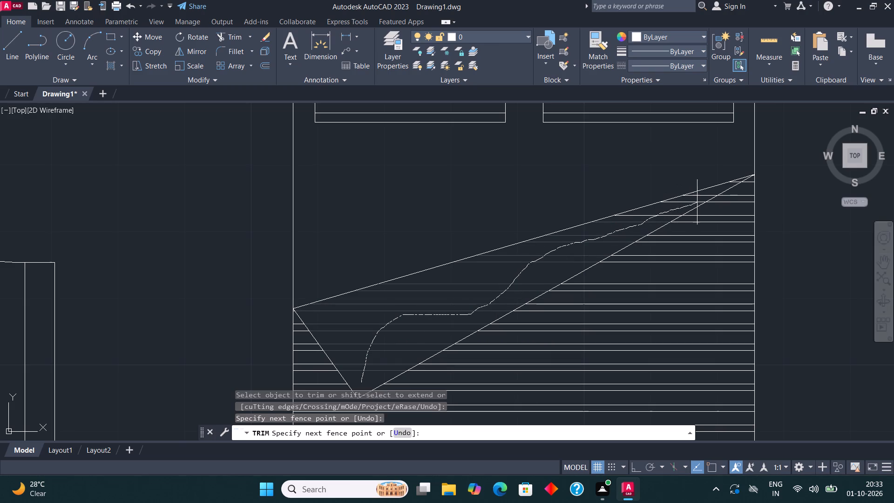
left_click_drag(697, 202, 708, 190)
scroll(513, 252, "down", 2)
scroll(618, 201, "up", 2)
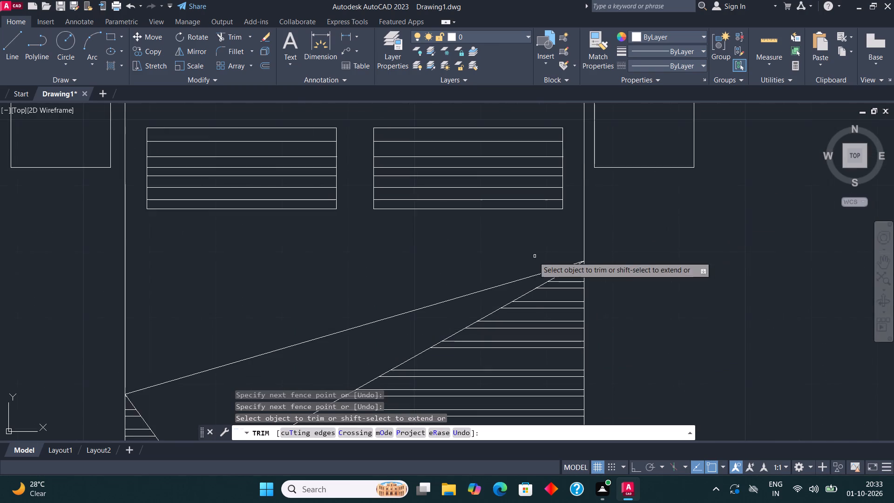
scroll(533, 257, "up", 2)
left_click(606, 283)
scroll(593, 251, "down", 4)
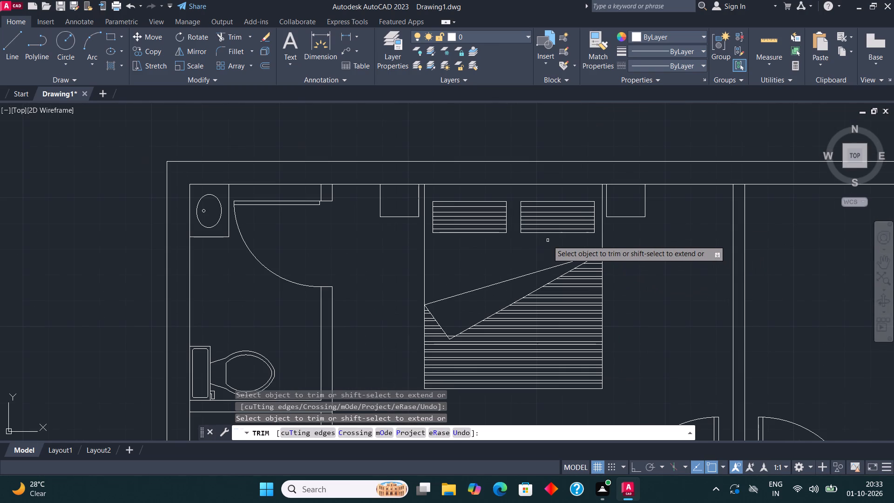
scroll(447, 336, "up", 3)
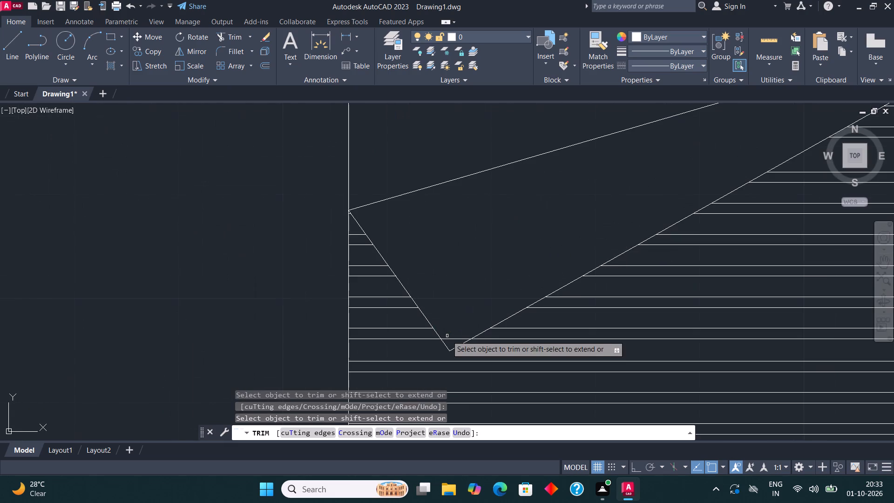
left_click(450, 340)
key("Escape")
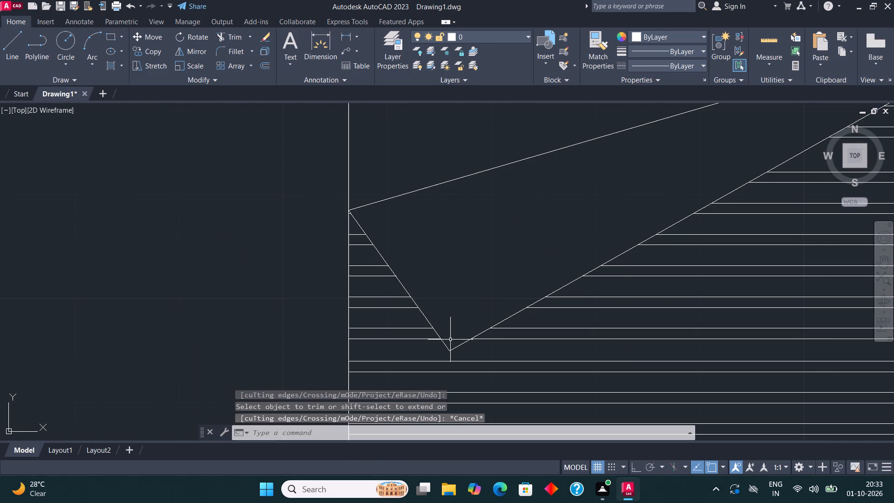
Draw a slanted line about 1'-5" long at 34° from the flap's short edge to its upper diagonal edge.
scroll(133, 360, "down", 4)
middle_click_drag(197, 264, 203, 271)
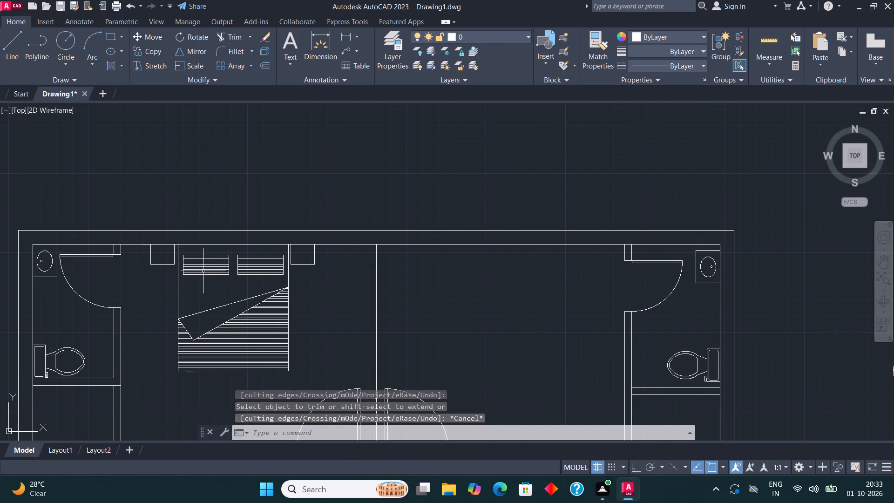
scroll(189, 345, "up", 2)
middle_click_drag(220, 272, 210, 272)
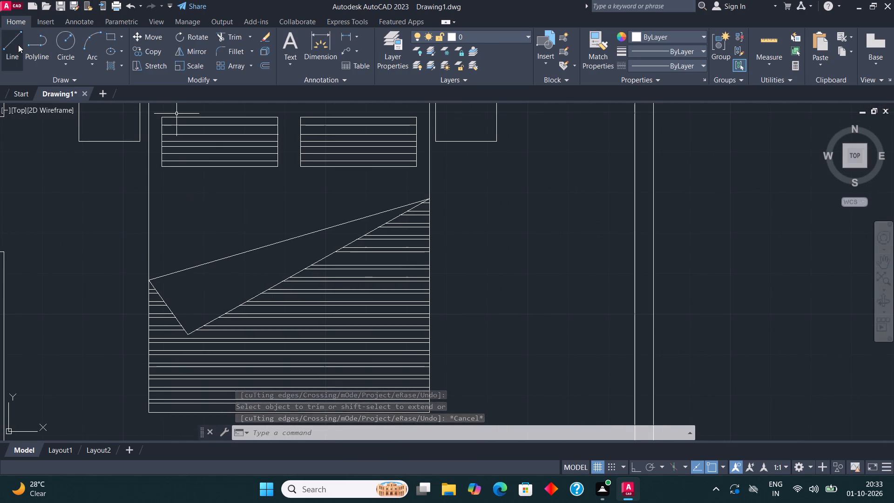
left_click(14, 41)
middle_click_drag(178, 184, 180, 193)
scroll(181, 274, "up", 1)
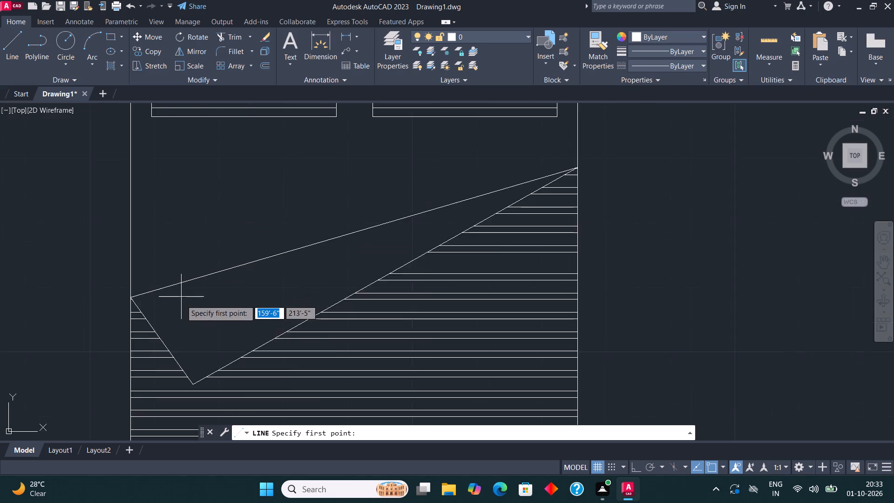
scroll(181, 300, "up", 1)
left_click(135, 339)
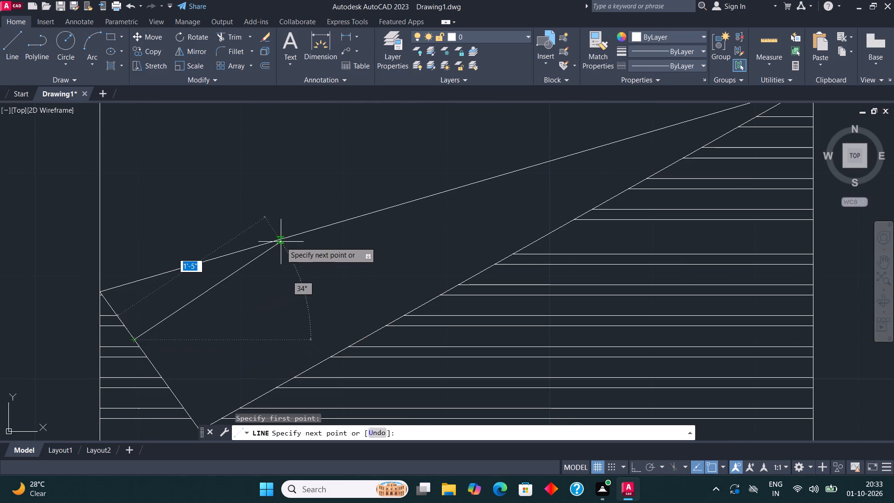
left_click(282, 239)
key("Escape")
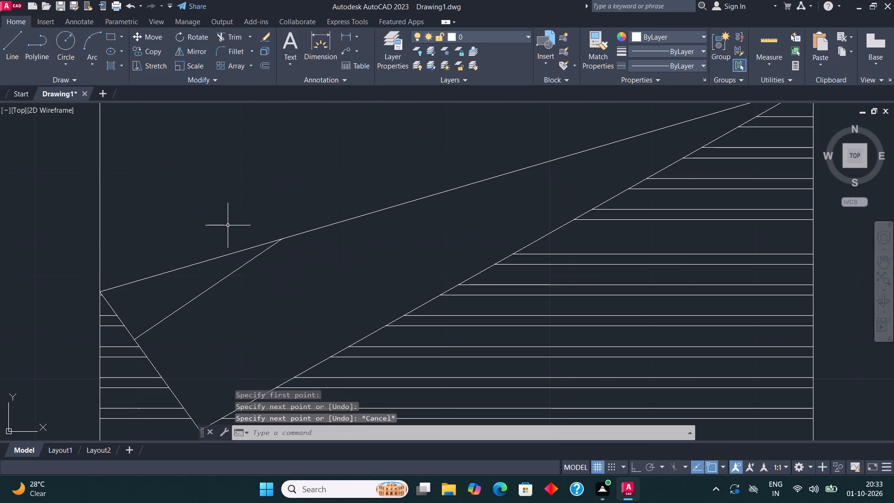
Offset the slanted flap line 1" toward the flap's lower tip.
scroll(233, 260, "down", 3)
scroll(235, 261, "up", 1)
left_click(224, 266)
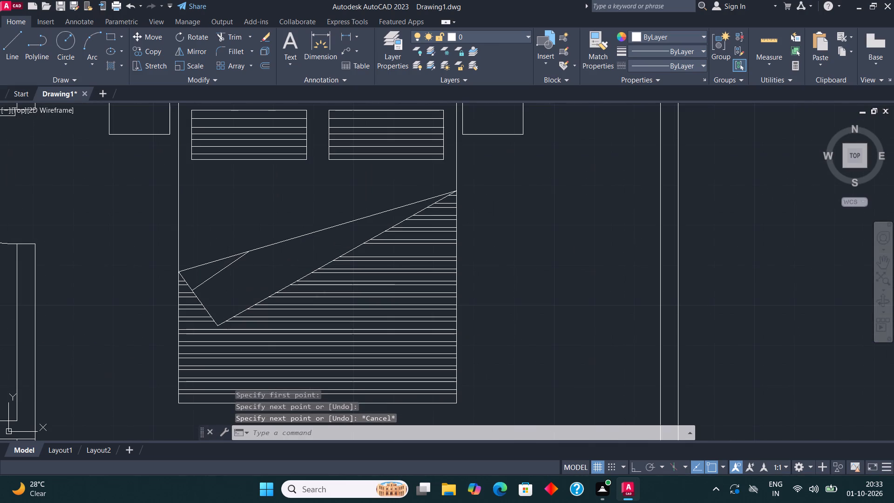
left_click(267, 67)
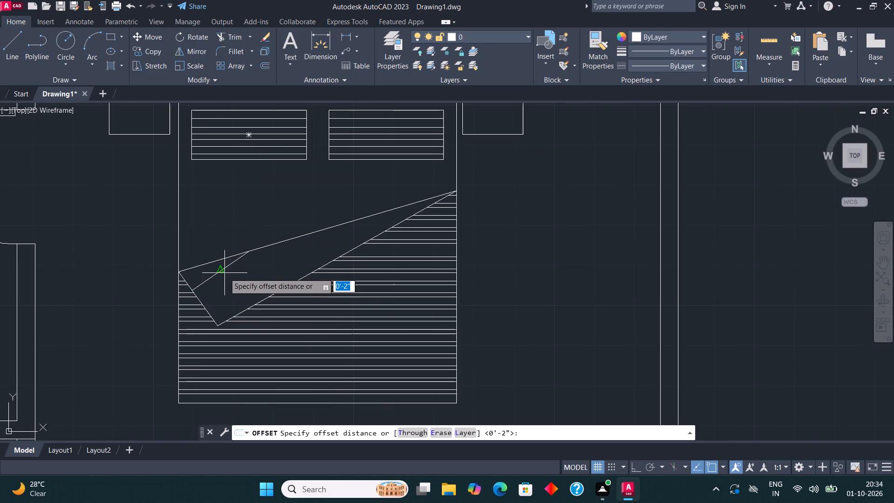
left_click(218, 268)
type("1\"")
key("Return")
left_click(226, 282)
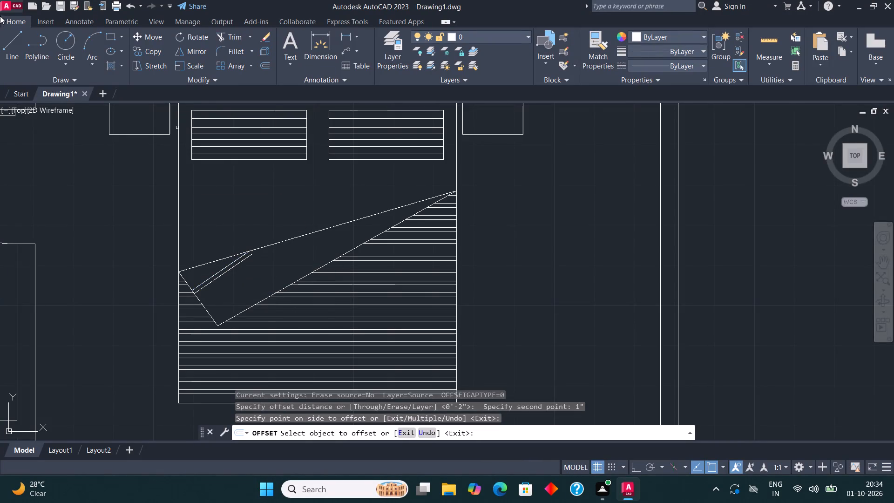
Extend the offset line with a collinear segment past the flap's upper edge and trim the part beyond that edge.
left_click(12, 43)
scroll(269, 262, "up", 2)
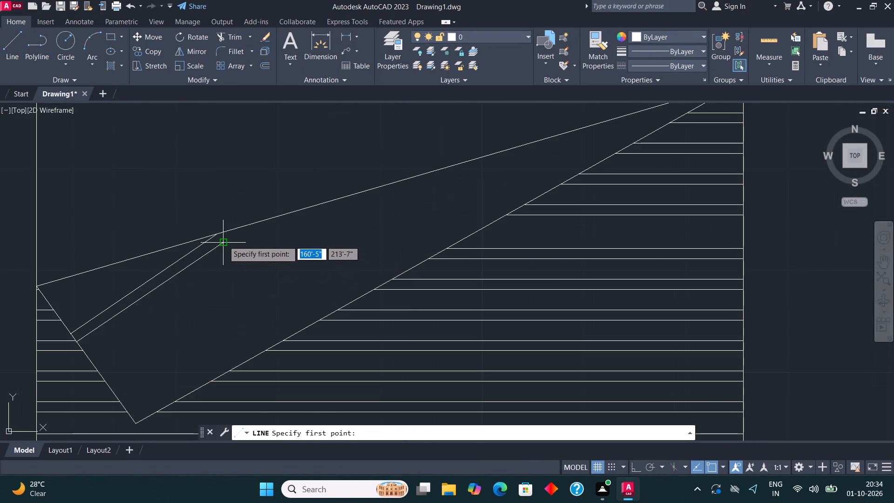
left_click(223, 241)
left_click(292, 200)
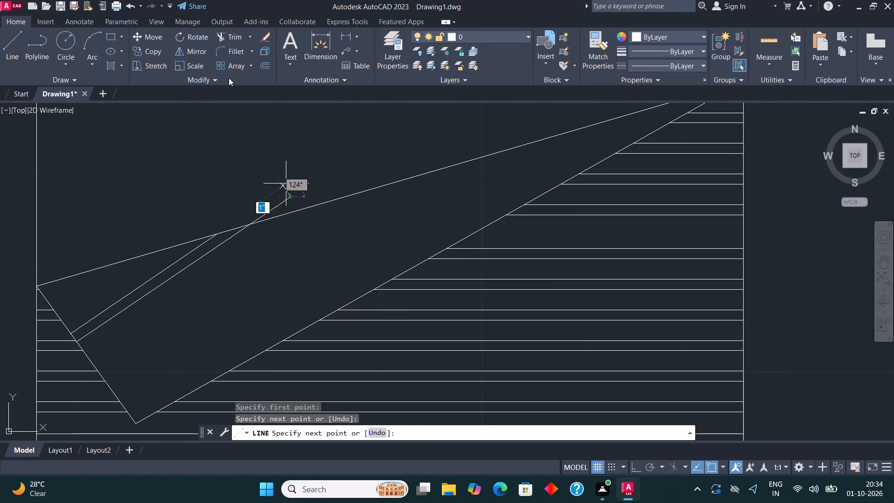
left_click(229, 41)
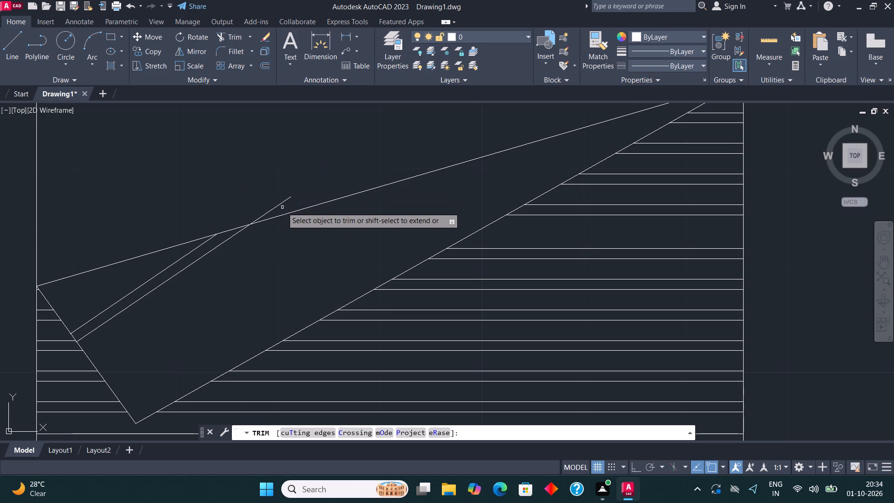
left_click(282, 207)
left_click(278, 193)
key("Escape")
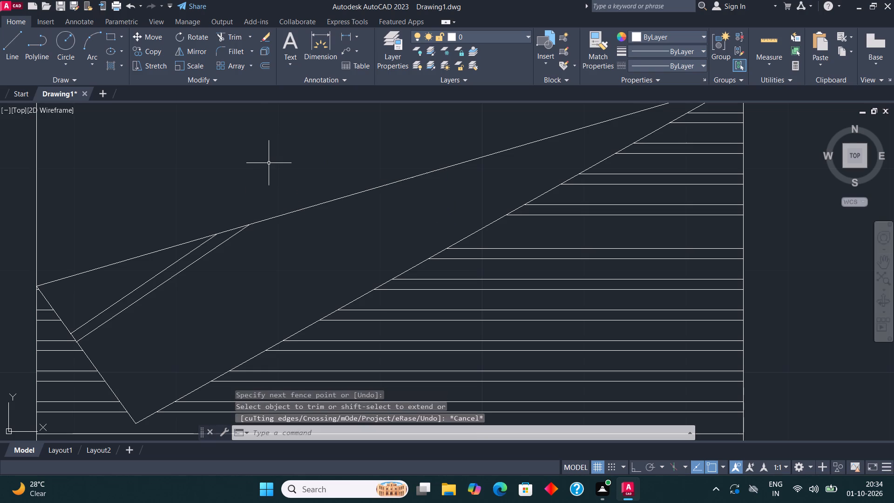
Copy the slanted line pair three times down along the flap's short edge, the last copy about 9" from the original.
scroll(259, 166, "down", 2)
scroll(231, 203, "up", 1)
left_click(223, 234)
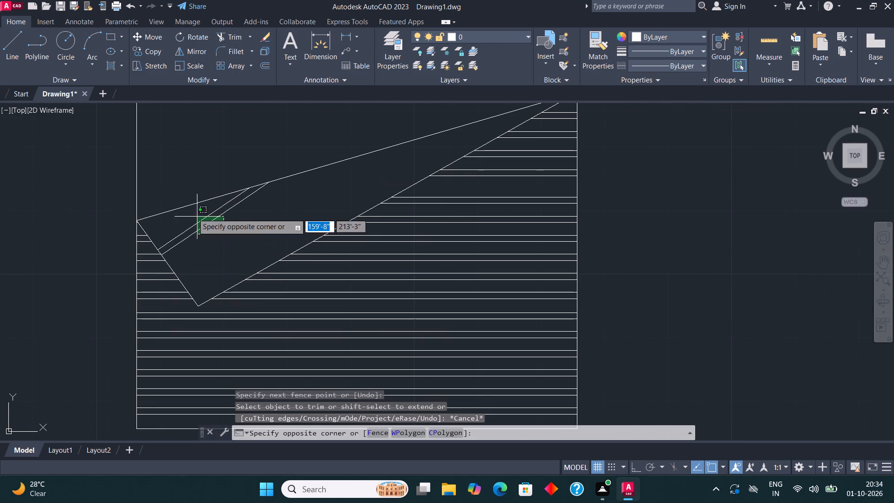
left_click(189, 211)
left_click(149, 54)
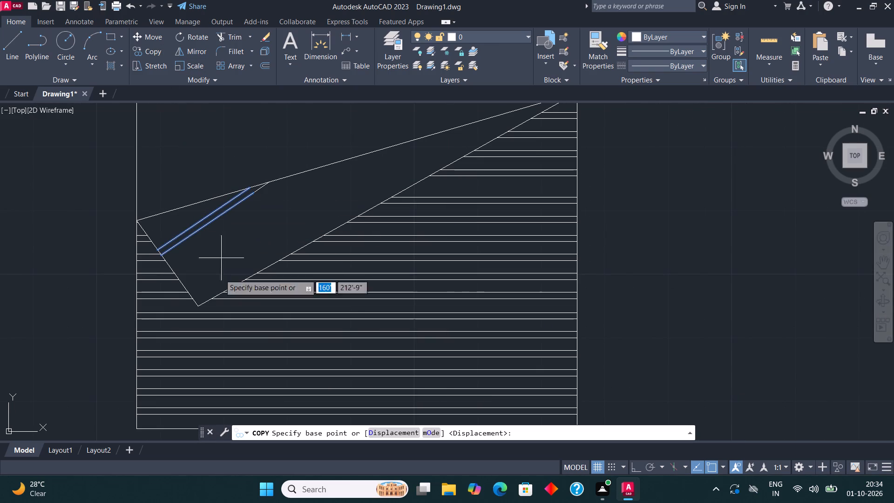
scroll(153, 254, "up", 2)
left_click(164, 242)
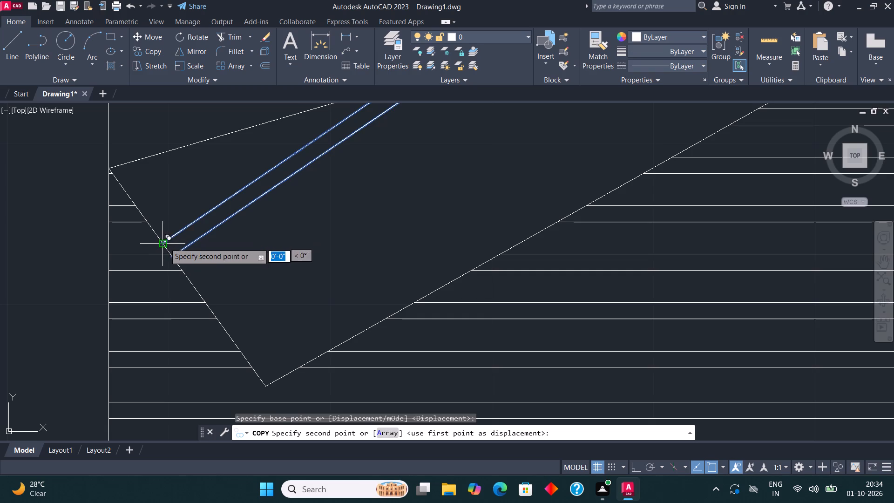
left_click(193, 282)
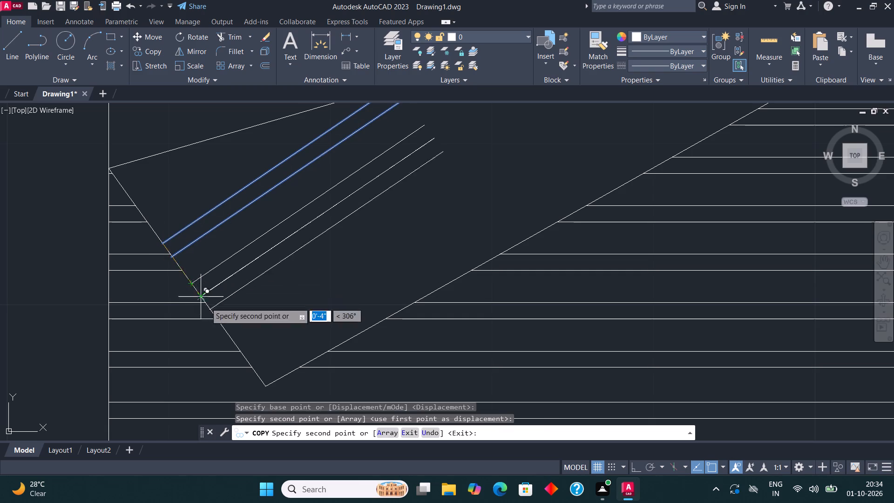
left_click(218, 319)
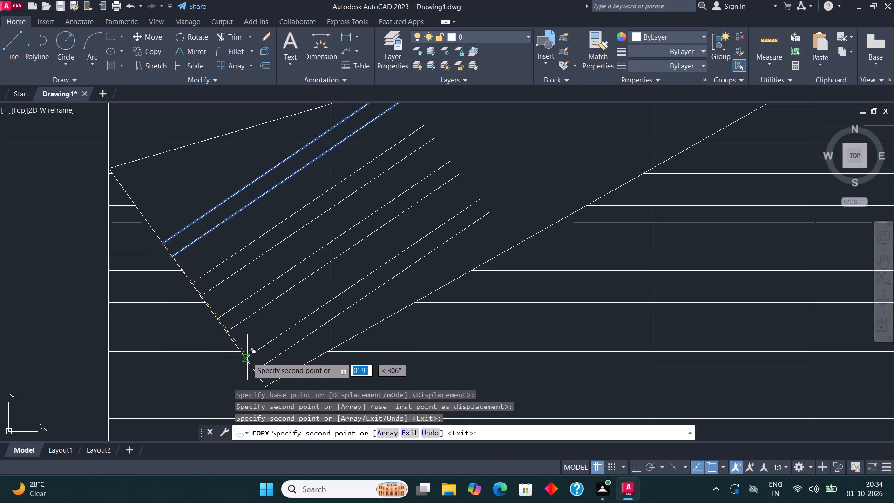
left_click(248, 357)
scroll(235, 353, "down", 3)
middle_click_drag(196, 335, 172, 323)
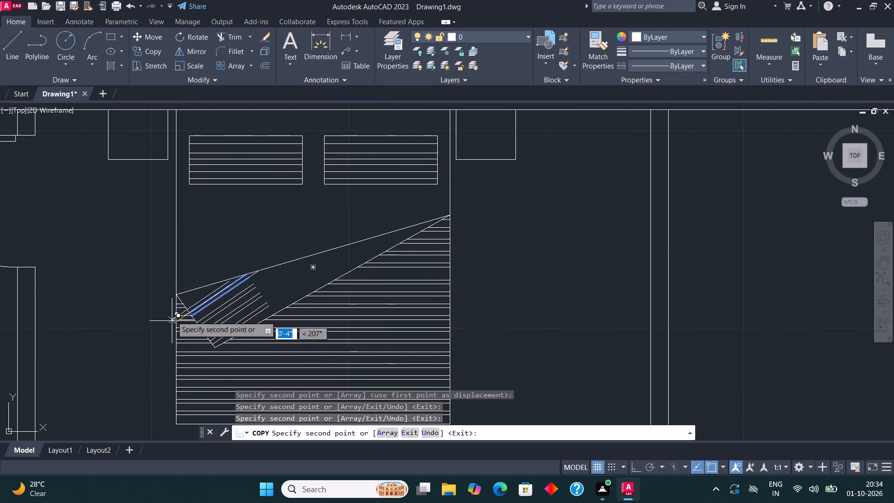
key("Escape")
Draw collinear segments at 34° extending the flap's lowest copied slanted line pair past its upper diagonal edge.
scroll(304, 266, "down", 1)
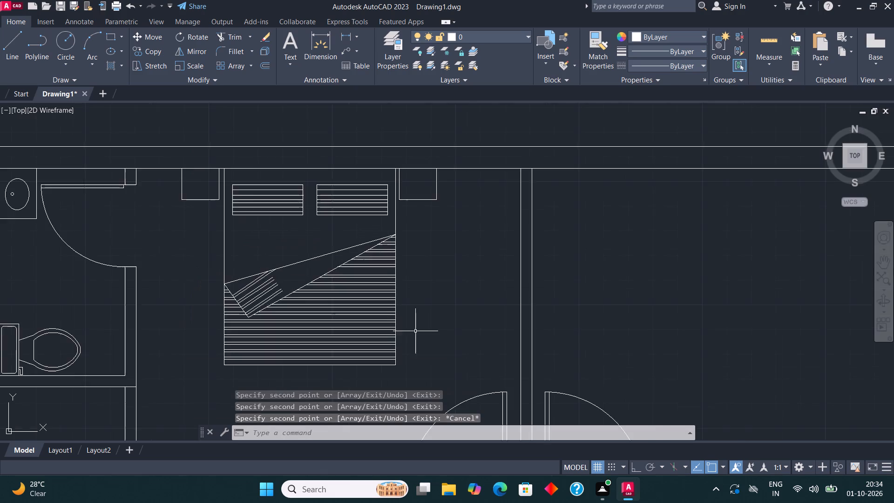
middle_click_drag(427, 340, 437, 359)
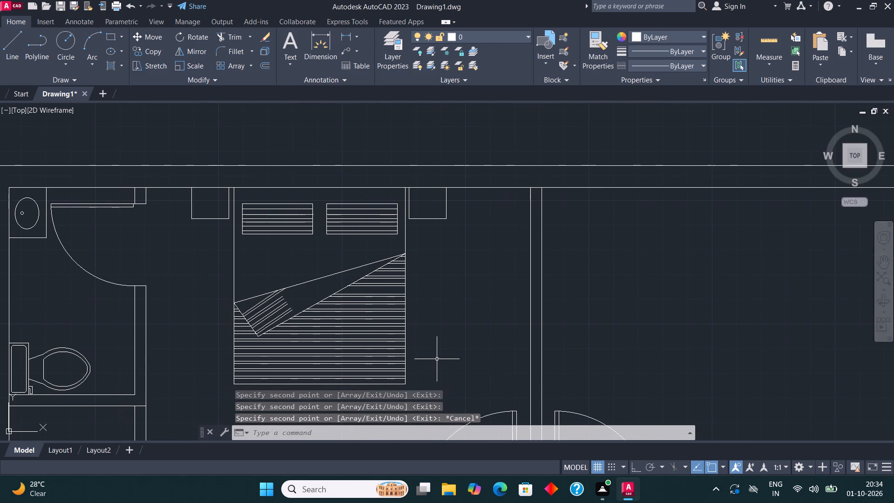
scroll(326, 265, "up", 2)
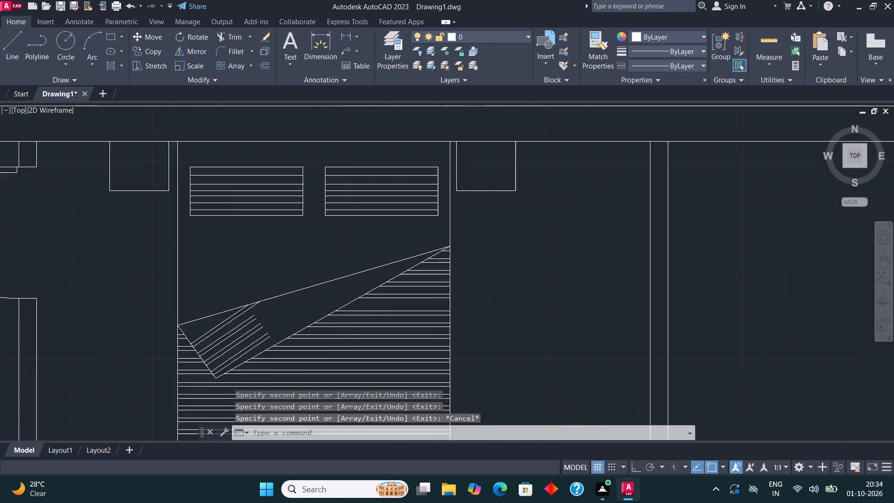
left_click(13, 44)
scroll(329, 129, "down", 1)
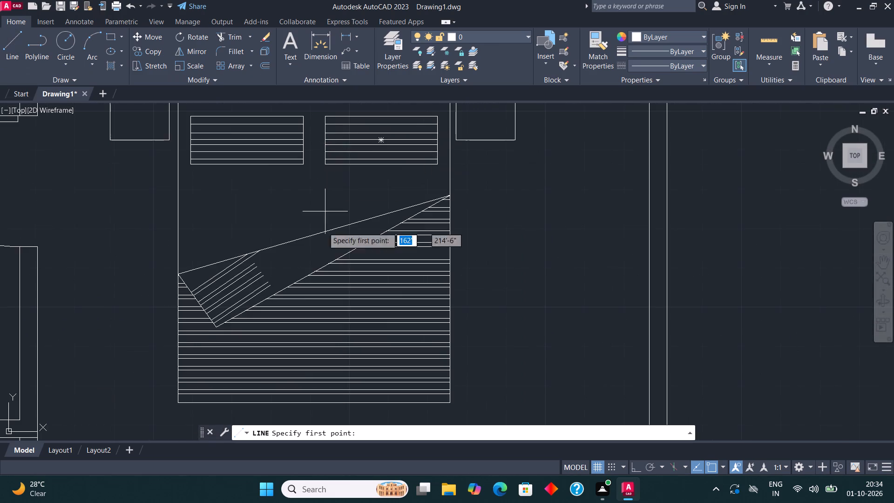
scroll(299, 273, "up", 1)
left_click(252, 294)
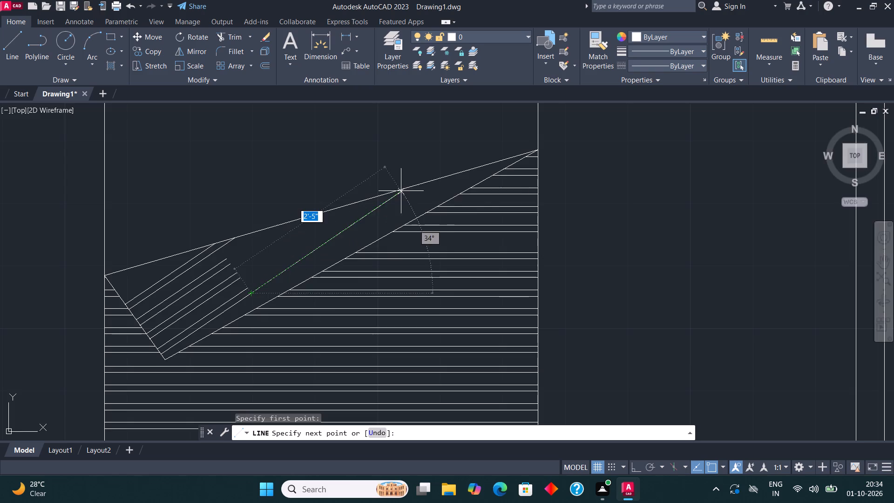
left_click(442, 165)
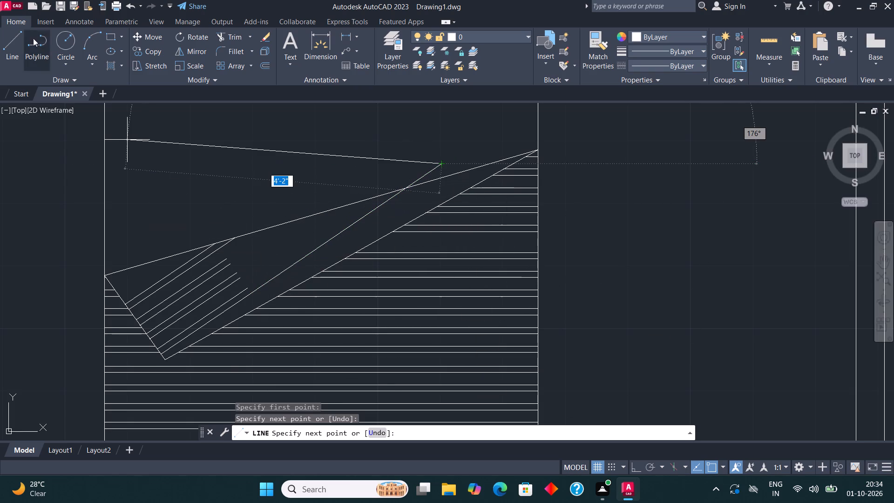
left_click(6, 40)
left_click(248, 290)
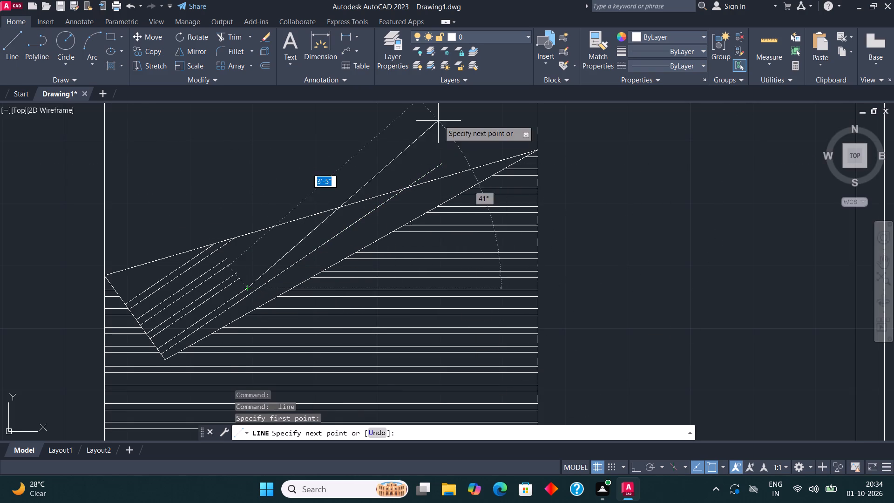
left_click(422, 167)
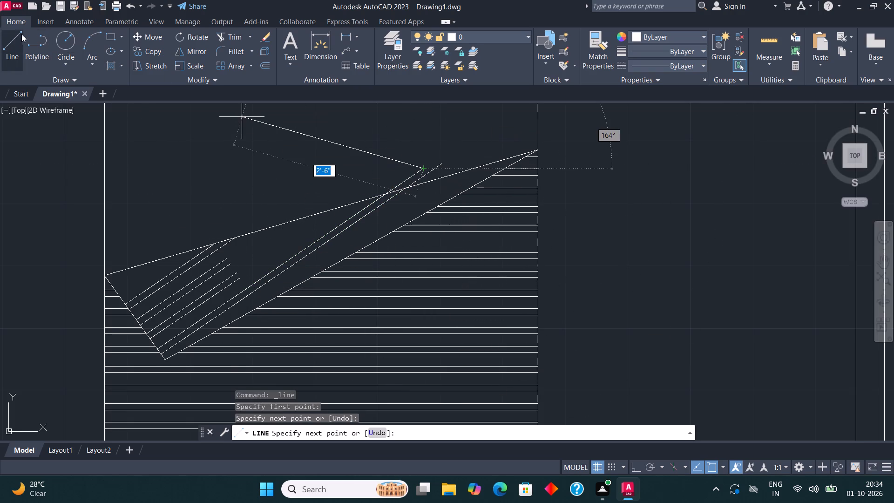
Draw collinear segments extending the middle copied slanted line pair past the flap's upper diagonal edge.
left_click(18, 38)
left_click(242, 277)
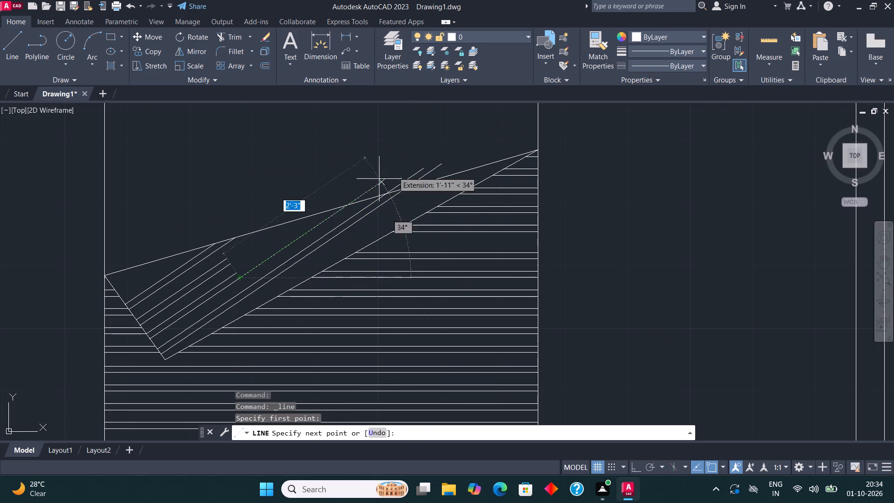
left_click(385, 178)
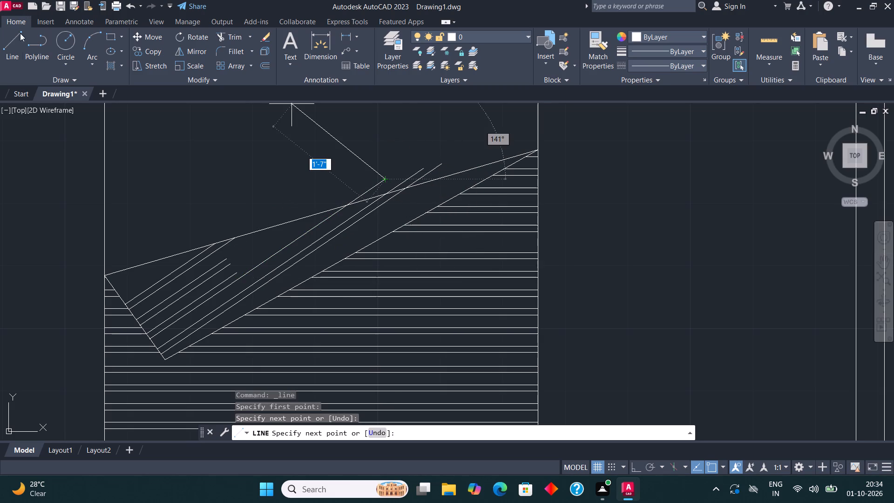
left_click(14, 43)
left_click(234, 273)
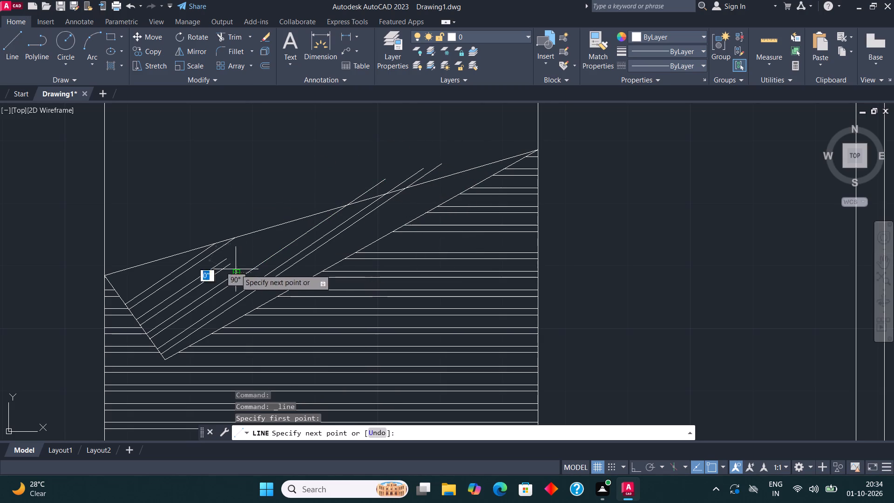
left_click(374, 176)
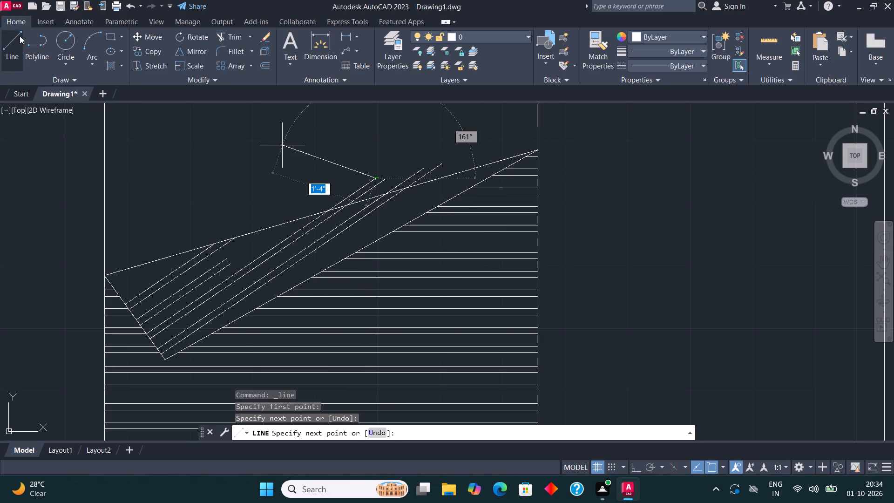
Draw collinear segments extending the topmost copied slanted line pair past the flap's upper diagonal edge.
left_click(19, 36)
scroll(244, 248, "up", 1)
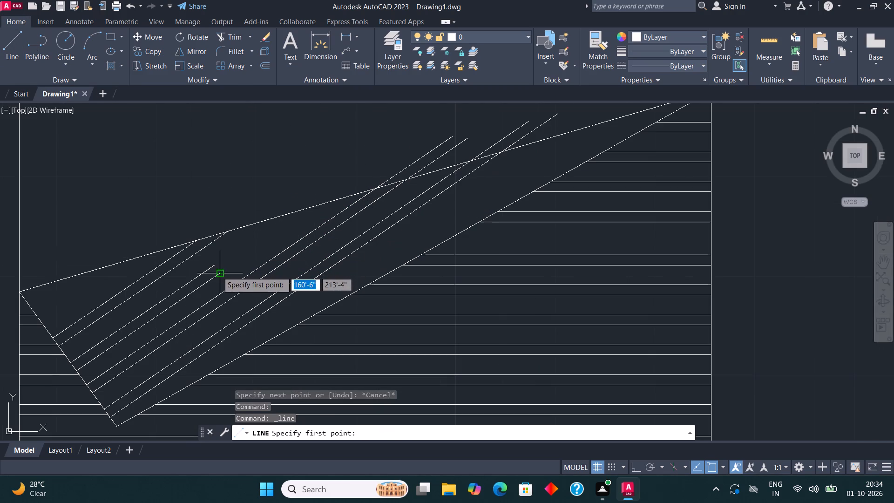
left_click(217, 272)
left_click(371, 174)
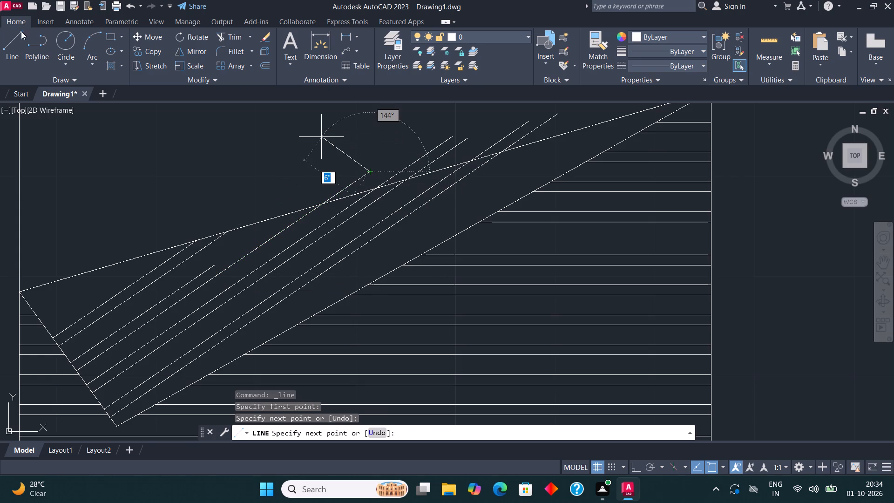
left_click(14, 36)
left_click(213, 265)
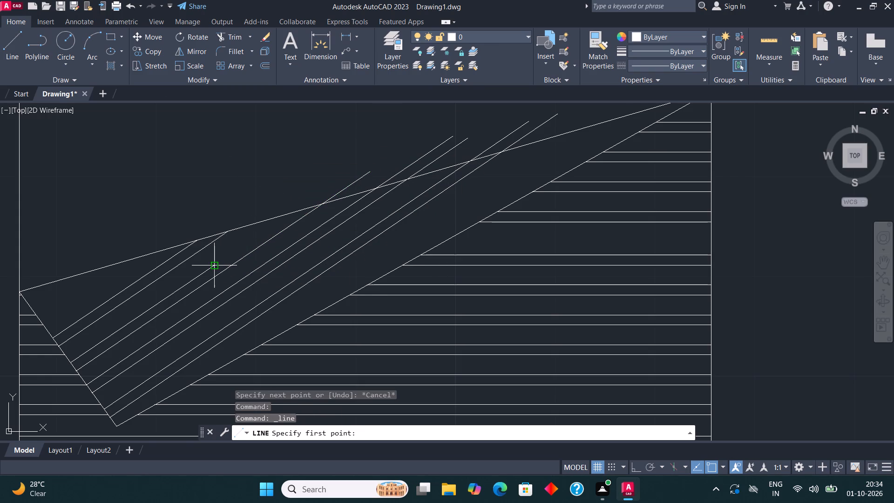
left_click(337, 183)
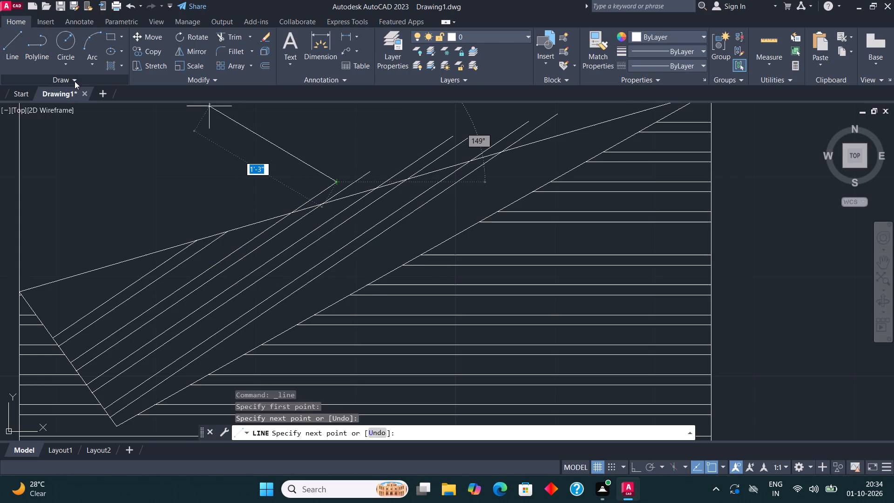
Trim the ends of all six extended slanted lines that project beyond the flap's upper diagonal edge.
left_click(235, 36)
scroll(172, 161, "down", 1)
scroll(394, 153, "up", 1)
left_click(404, 137)
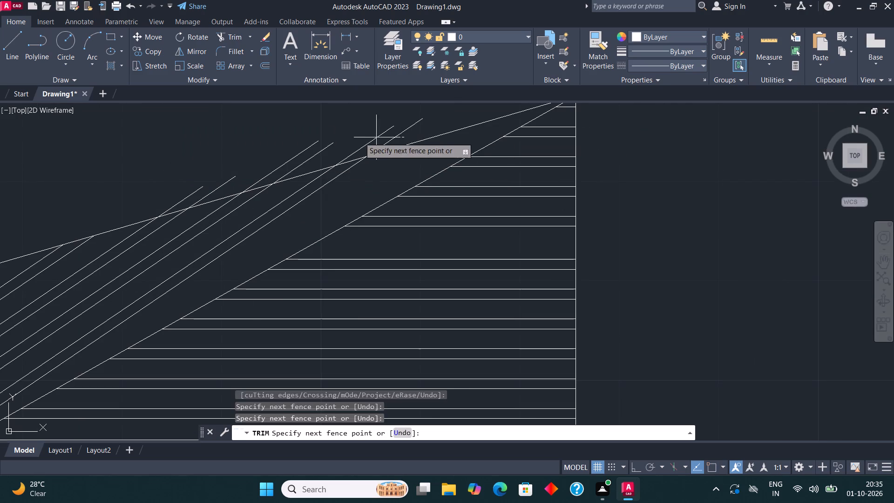
left_click(189, 194)
scroll(249, 157, "down", 3)
key("Escape")
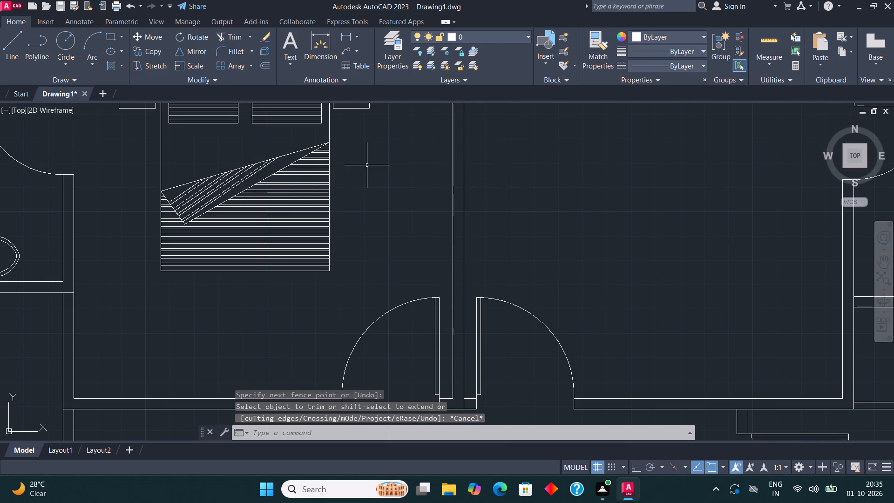
Copy the bed with its pillows, blanket and both bedside tables horizontally along the top wall into the adjoining right-hand bedroom.
scroll(216, 235, "down", 1)
middle_click_drag(237, 240, 250, 244)
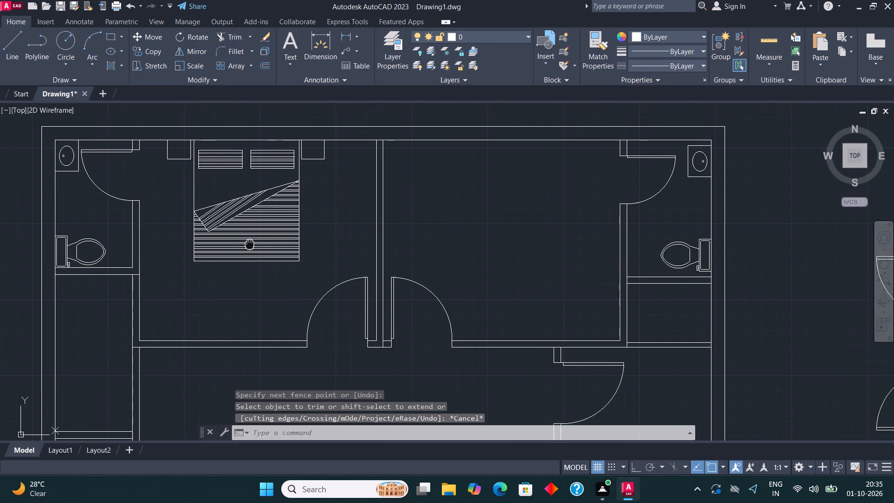
middle_click_drag(250, 244, 268, 270)
middle_click_drag(267, 228, 284, 246)
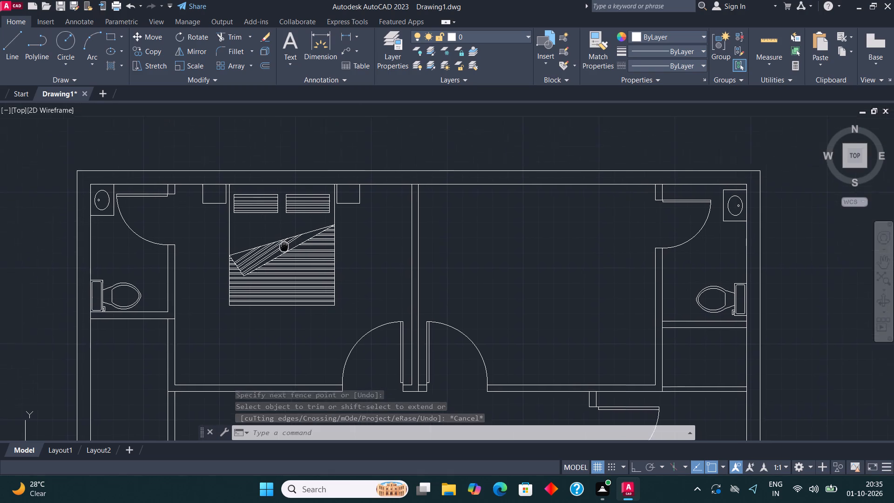
middle_click_drag(284, 246, 287, 254)
left_click(352, 322)
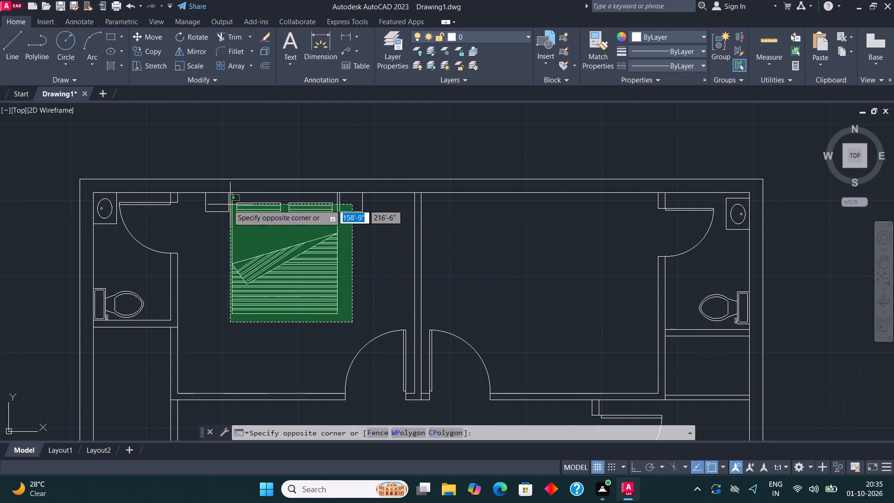
left_click(216, 197)
left_click(150, 52)
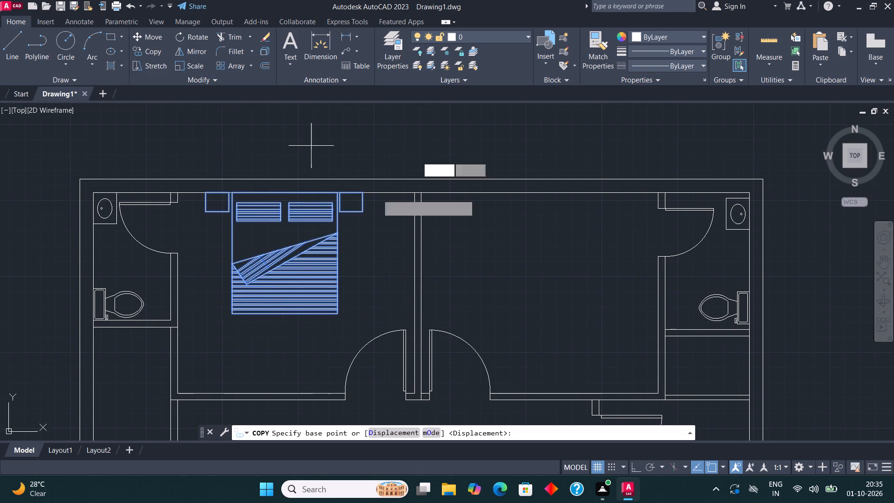
left_click(363, 193)
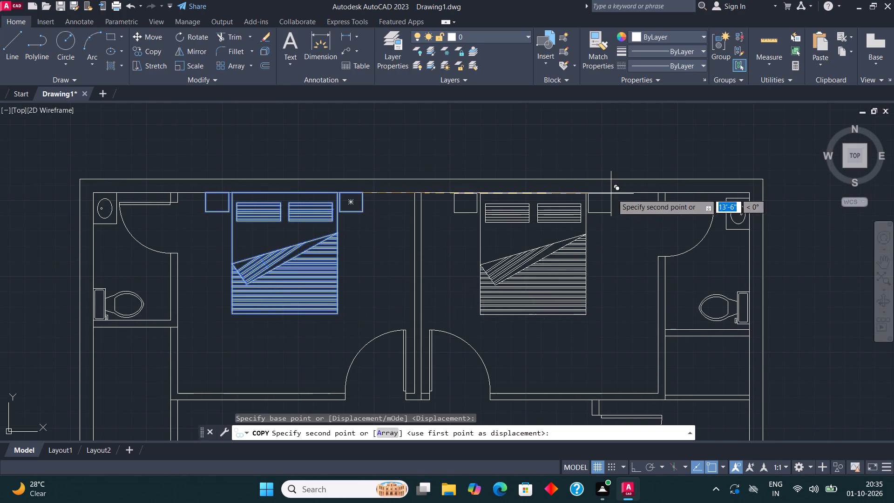
left_click(624, 192)
key("Escape")
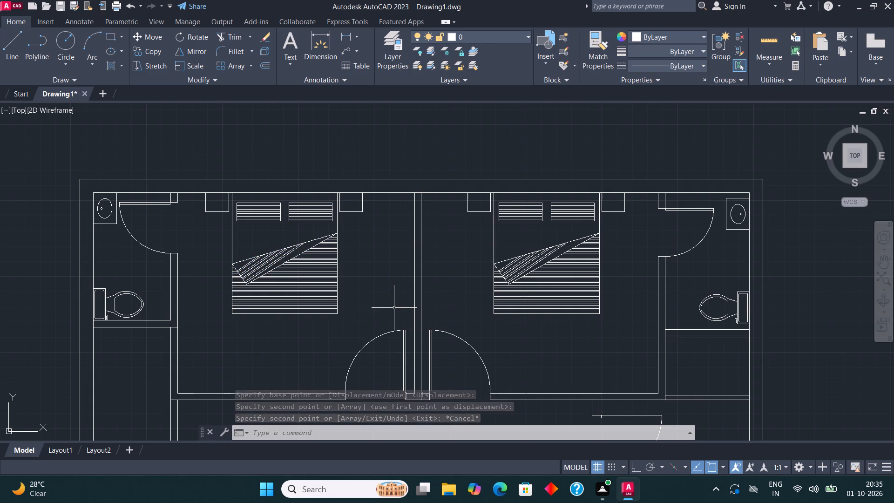
In the small room along the right outer wall, draw a line 2' left from its top-right corner, then vertically down, with ortho on.
scroll(395, 165, "down", 2)
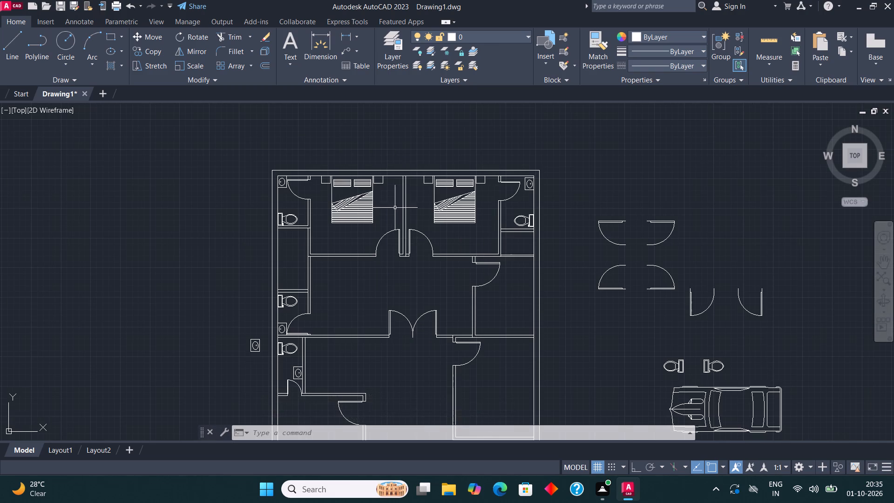
middle_click_drag(374, 270, 283, 254)
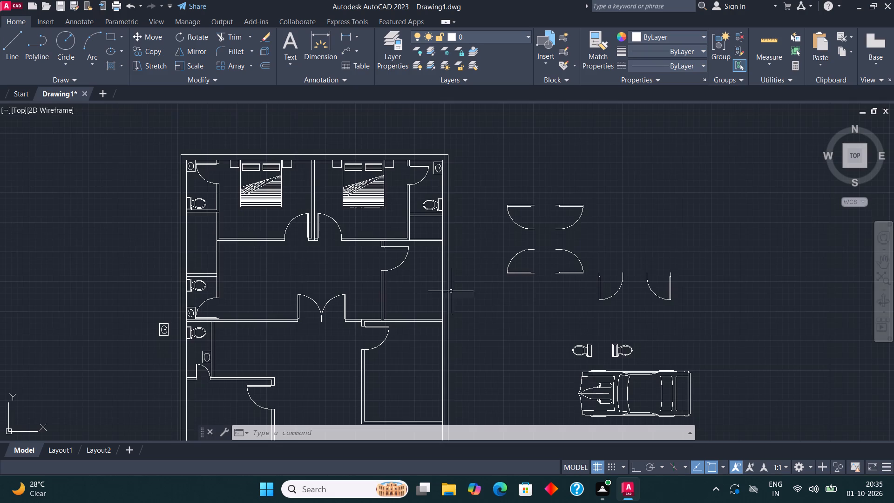
scroll(535, 308, "up", 2)
scroll(382, 266, "down", 1)
left_click(14, 40)
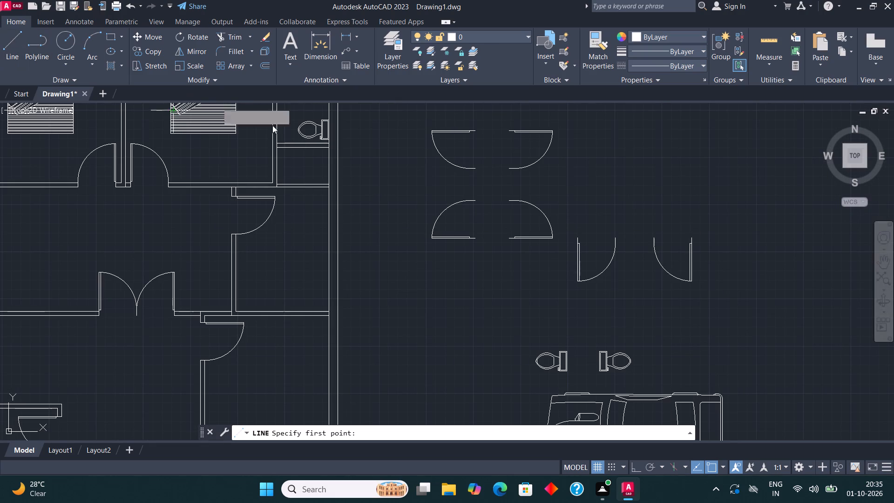
scroll(325, 159, "up", 1)
left_click(329, 206)
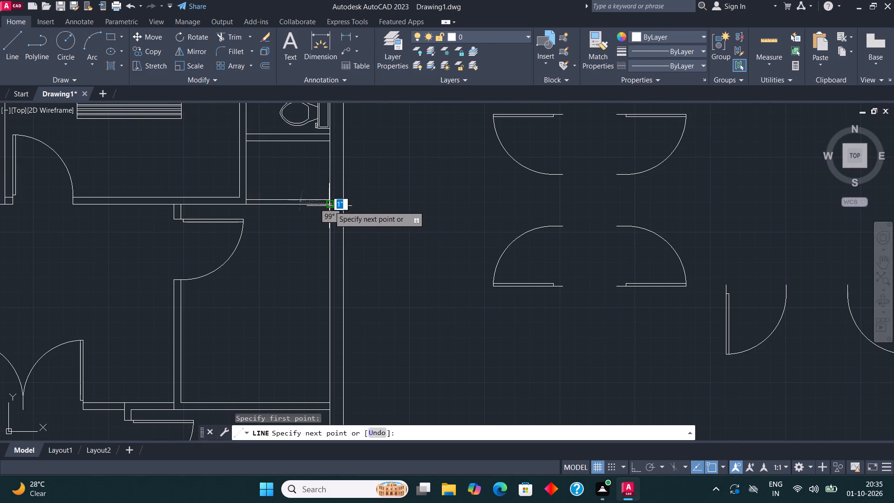
key("F8")
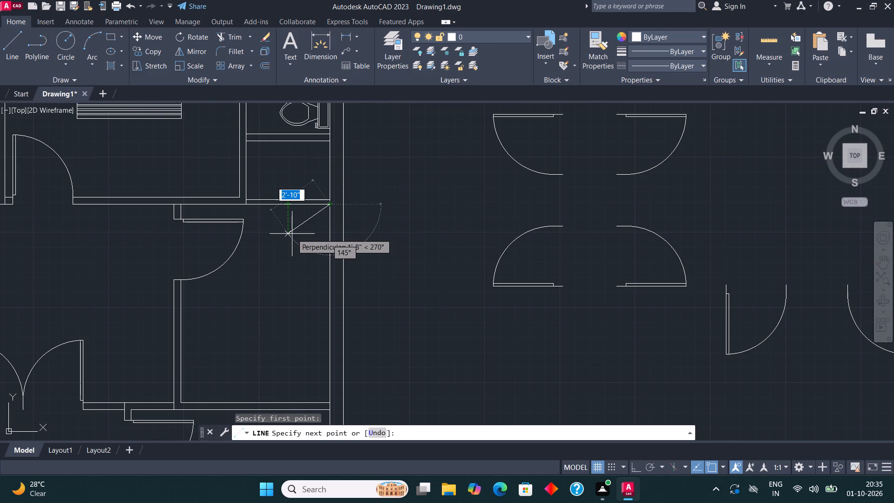
type("2'")
key("Return")
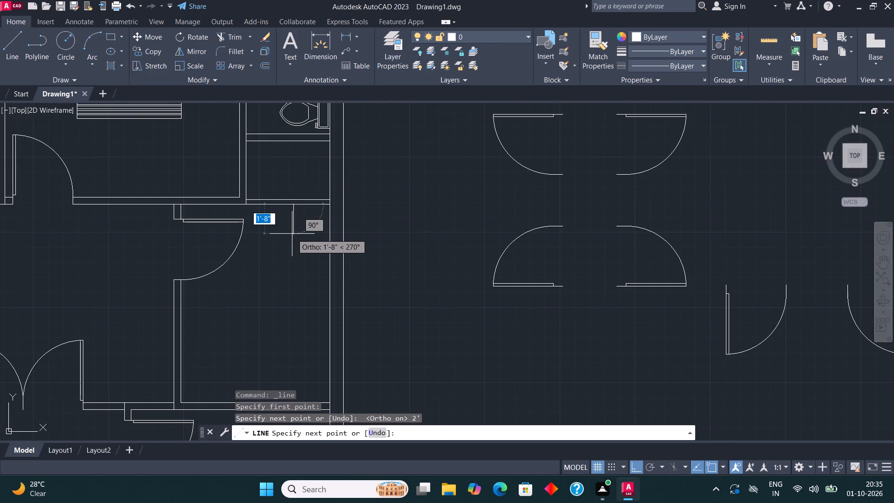
left_click(302, 331)
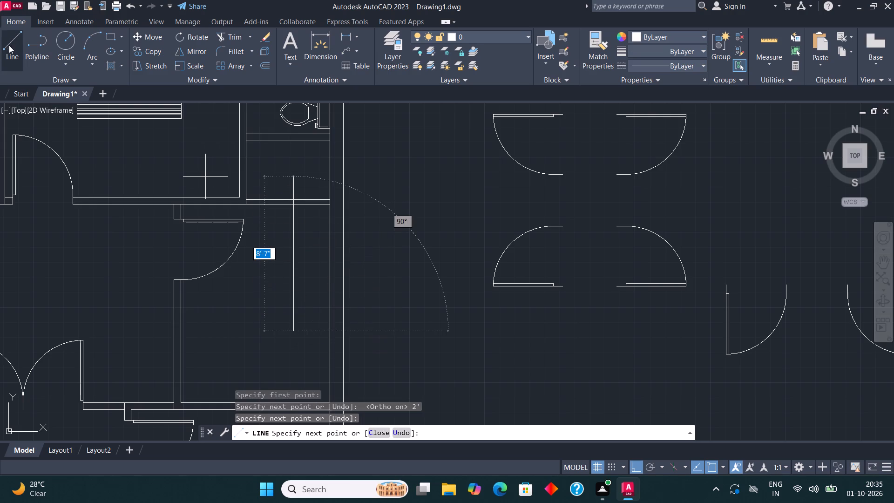
Draw a line 2' up from the same room's inner bottom-left corner, then about 6'-2" horizontally right.
left_click(9, 45)
scroll(413, 197, "down", 1)
scroll(269, 323, "up", 2)
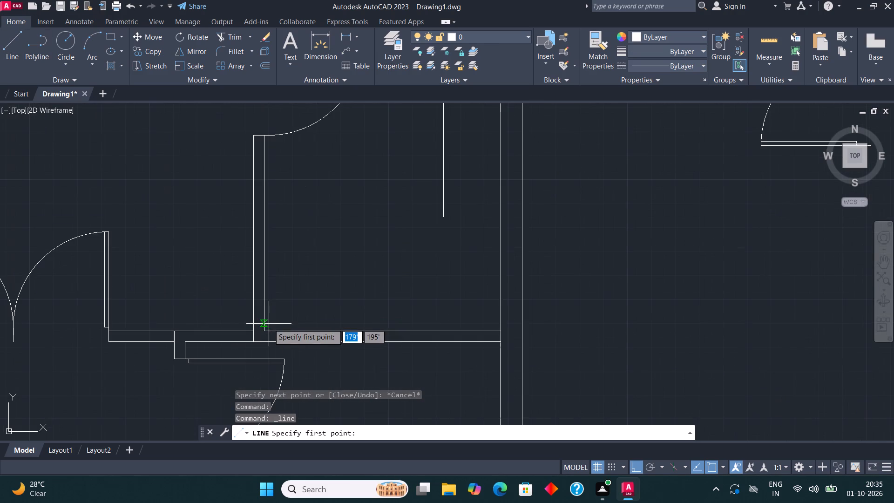
left_click(266, 331)
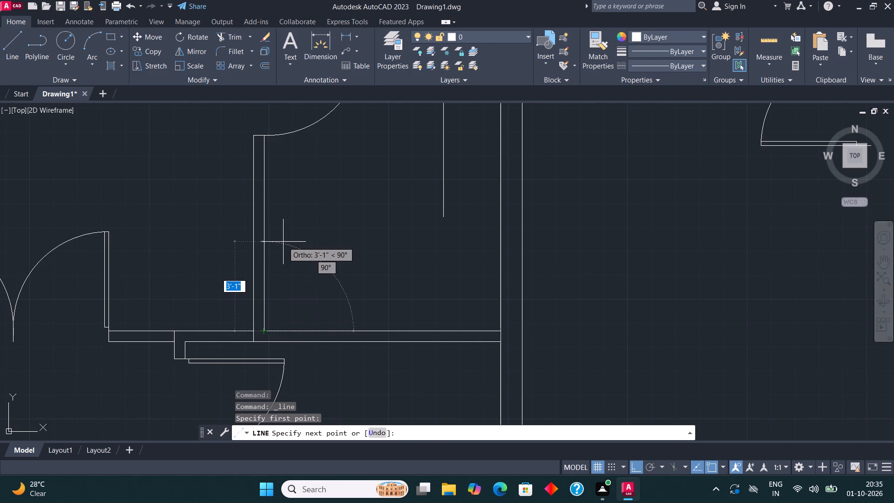
type("2'")
key("Return")
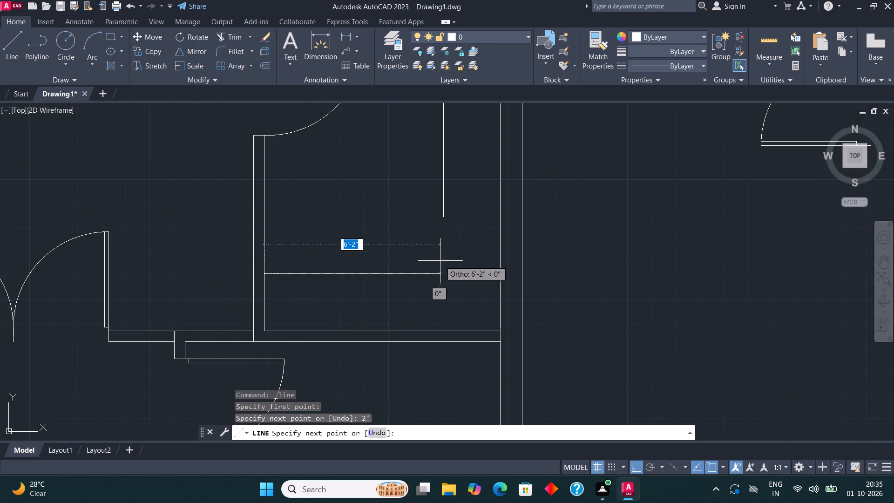
left_click(440, 261)
Fillet the horizontal and vertical 2'-offset lines in the small room so they meet at a sharp corner.
left_click(229, 53)
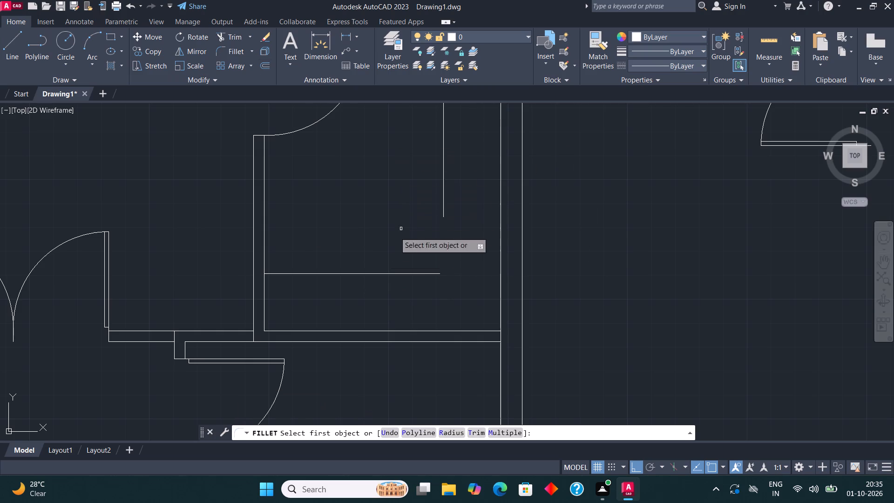
left_click(386, 273)
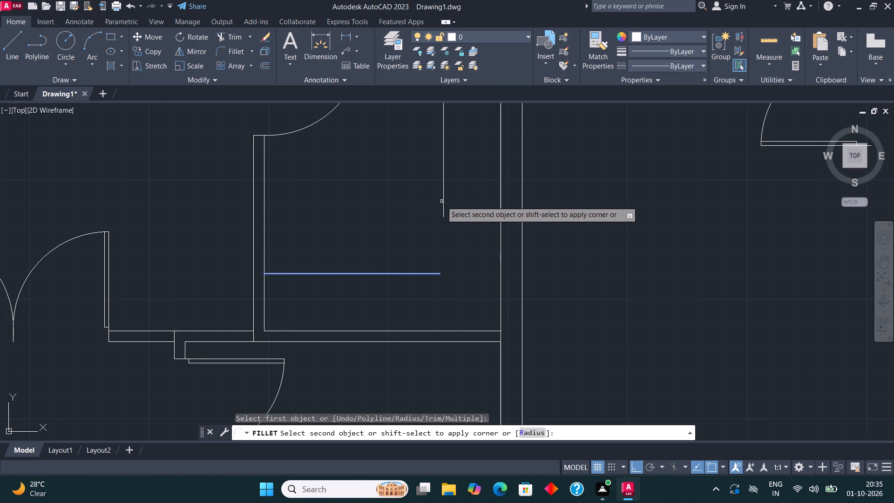
left_click(445, 199)
Draw a rectangle about 3'-2" wide across the depth of the lower 2' strip, from its inner edge to the wall line.
scroll(360, 247, "down", 1)
middle_click_drag(357, 258, 351, 269)
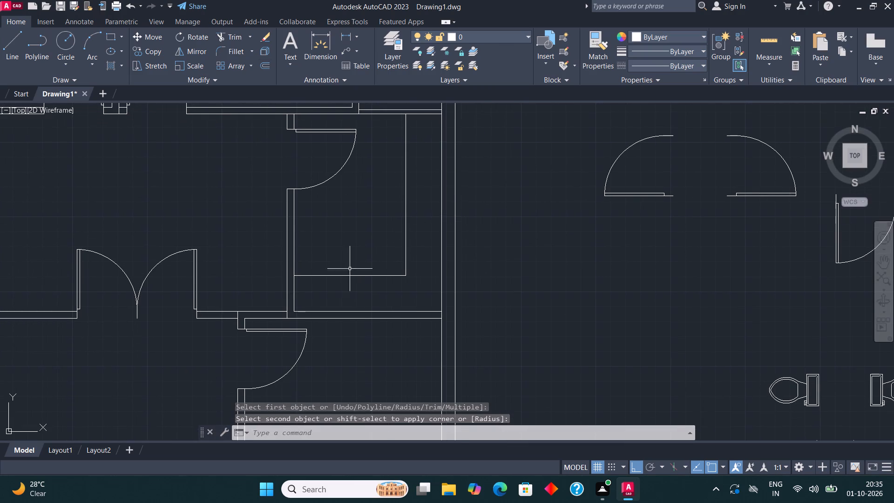
left_click(111, 36)
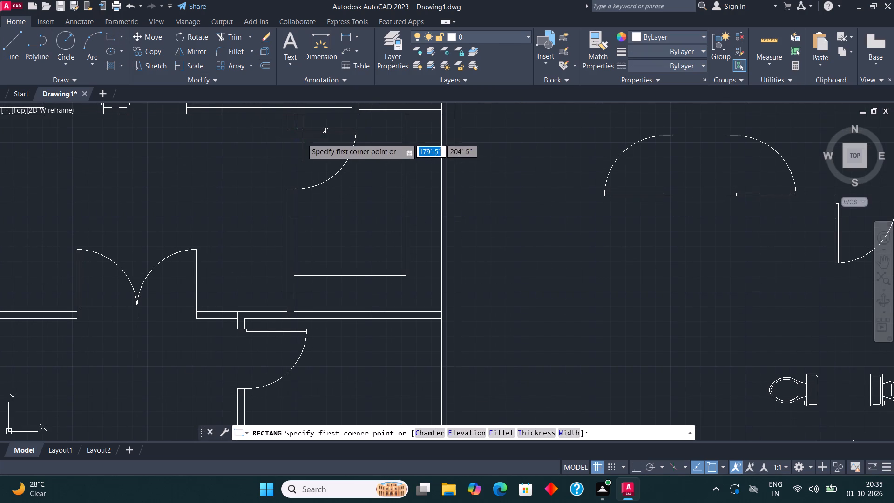
middle_click_drag(302, 144, 301, 153)
scroll(343, 338, "up", 3)
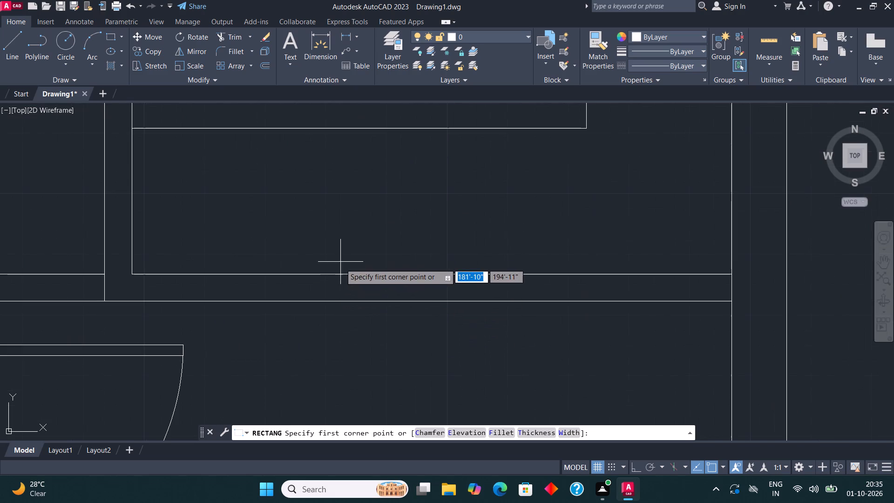
middle_click_drag(339, 274, 290, 347)
left_click(282, 207)
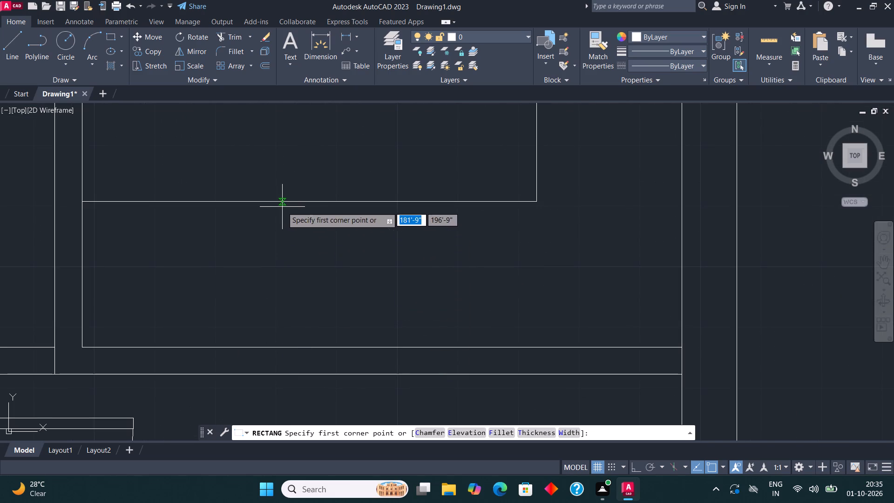
left_click(512, 345)
Draw a circle with a radius of about 5" near the centre of the new rectangle.
middle_click_drag(161, 114, 154, 114)
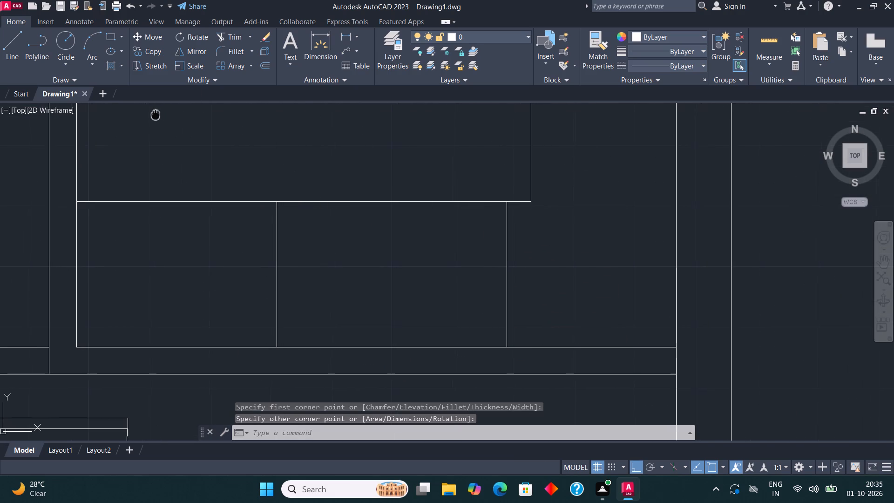
middle_click_drag(154, 114, 109, 124)
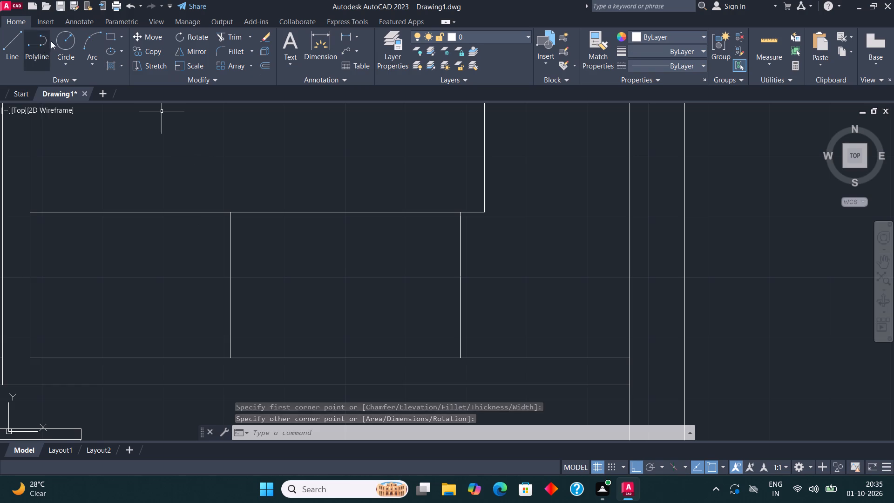
left_click(60, 41)
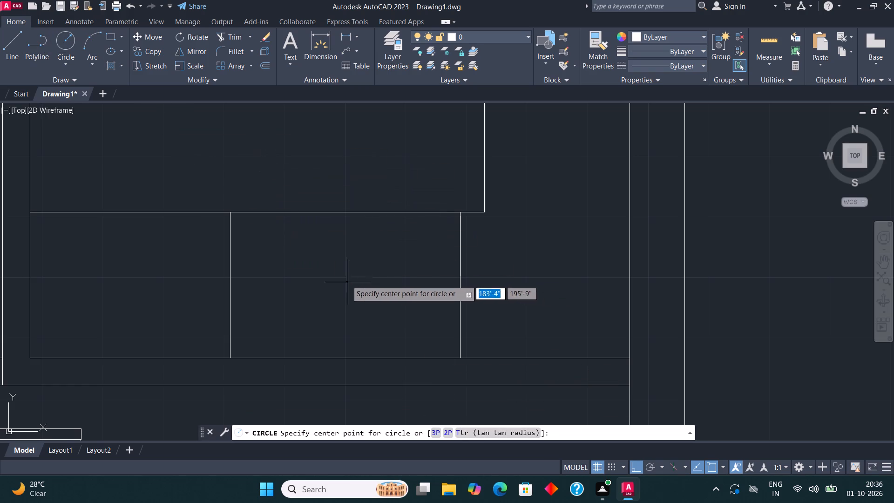
left_click(344, 280)
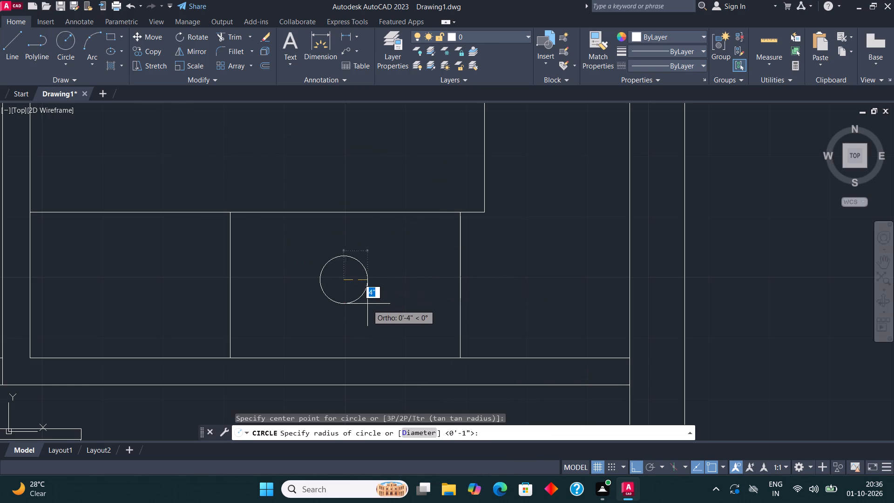
left_click(374, 311)
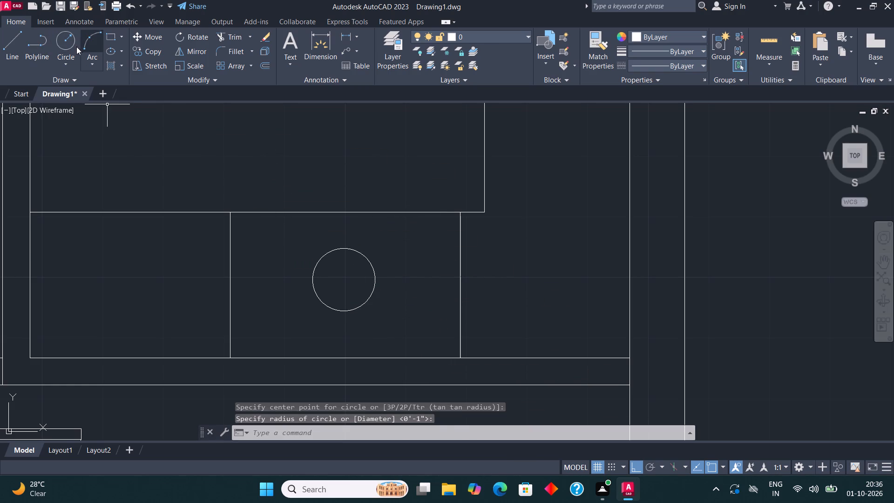
Draw a small circle with a radius of about 2" near the rectangle's upper-left corner.
left_click(72, 45)
left_click(267, 242)
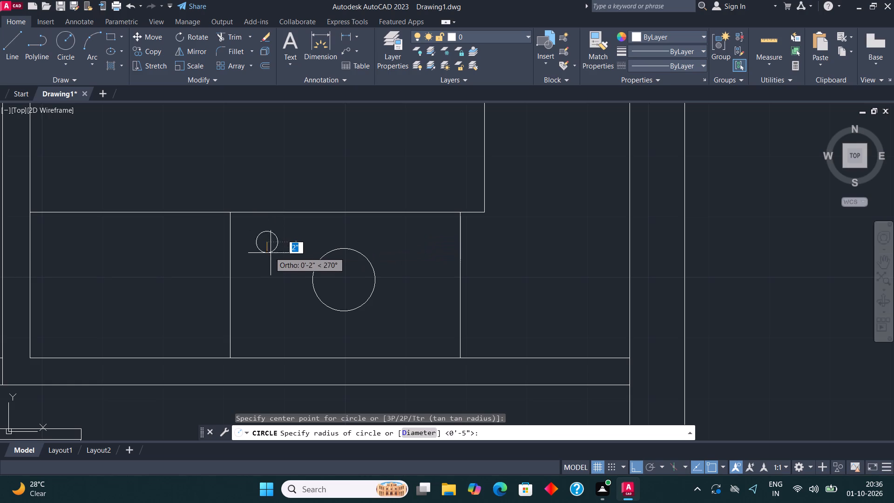
left_click(272, 257)
Copy the small circle to the rectangle's other three corners, with the lower row about 1'-1" below, turning ortho off for the diagonal copy.
left_click(276, 251)
left_click(156, 50)
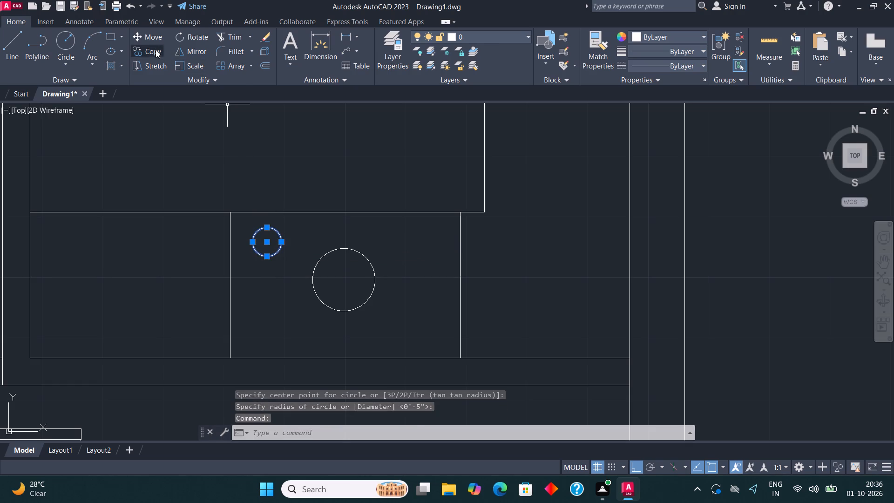
left_click(266, 243)
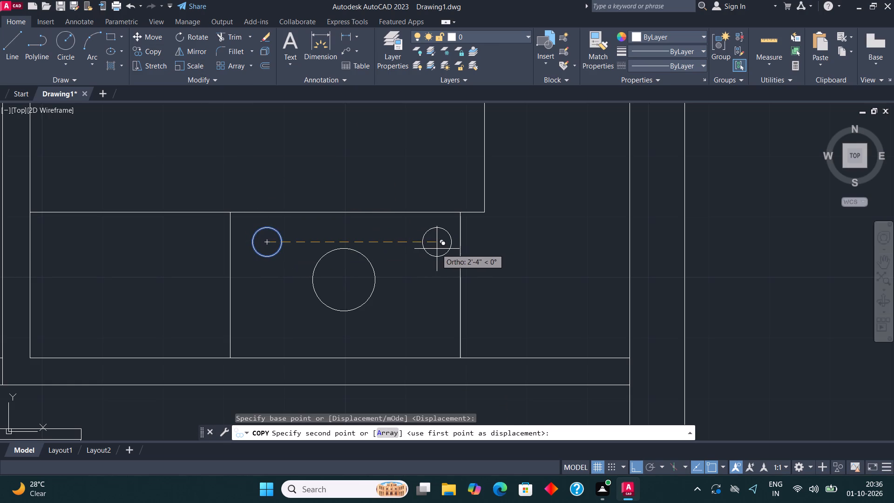
left_click(424, 251)
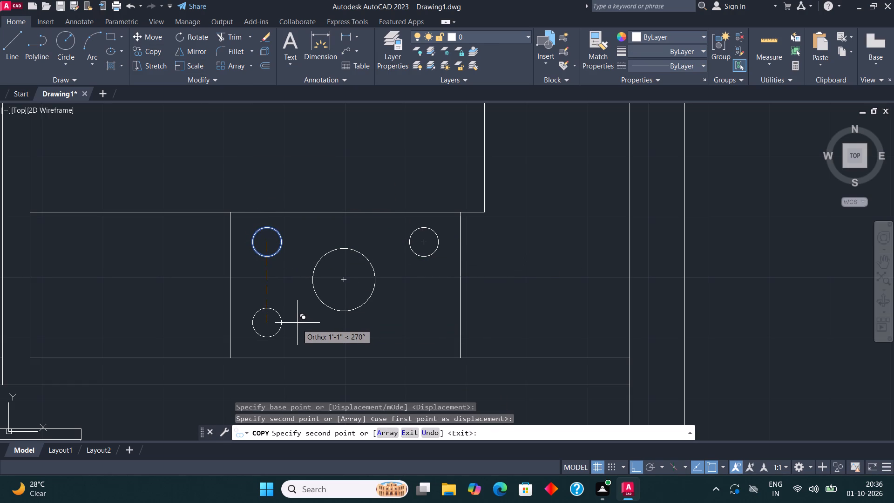
left_click(296, 322)
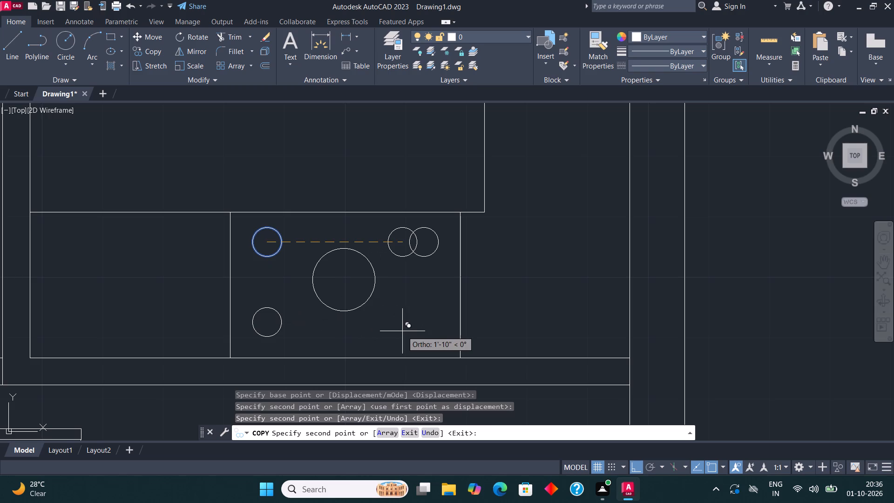
key("F8")
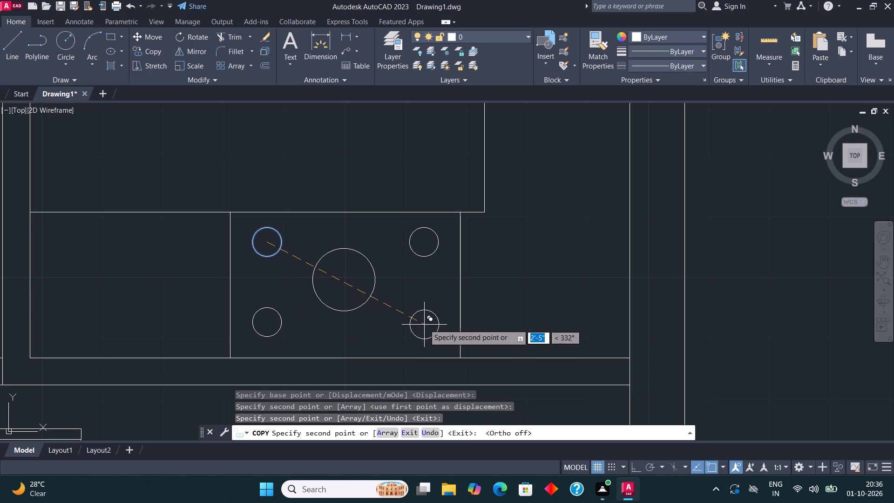
left_click(424, 323)
key("Escape")
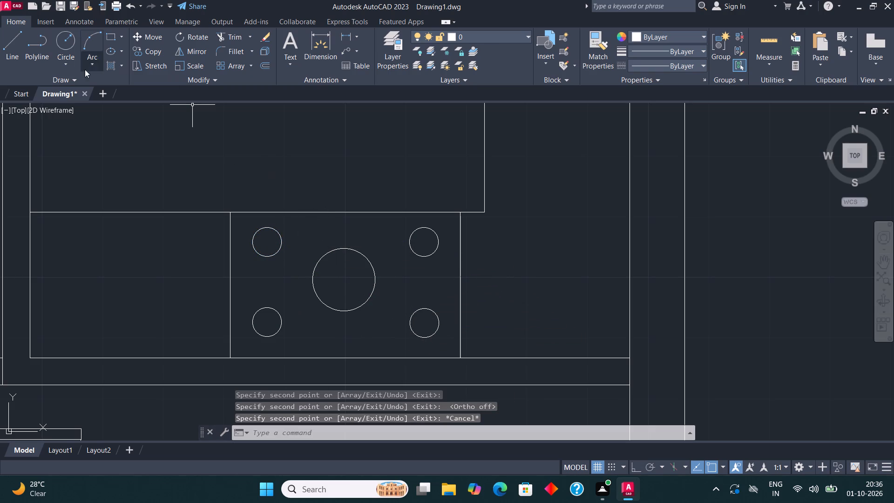
Draw vertical and horizontal lines through the centre of the large middle circle, ending at its quadrants.
left_click(13, 30)
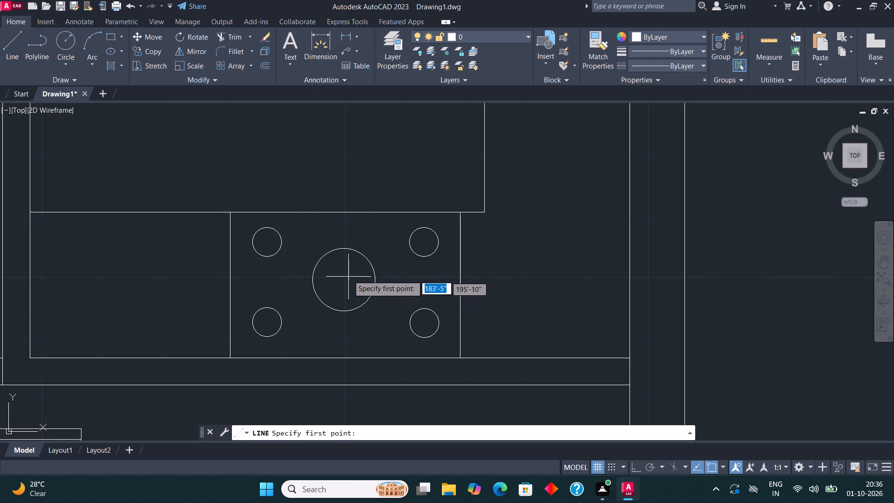
left_click(345, 277)
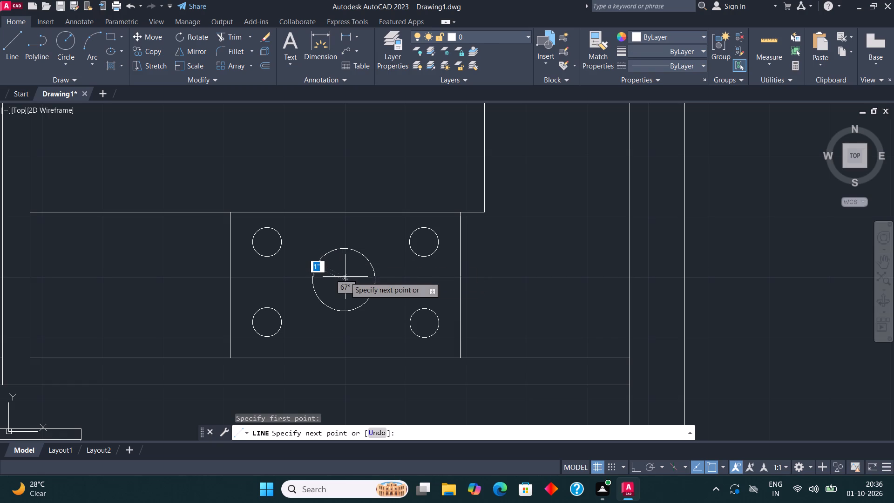
left_click(342, 248)
left_click(348, 308)
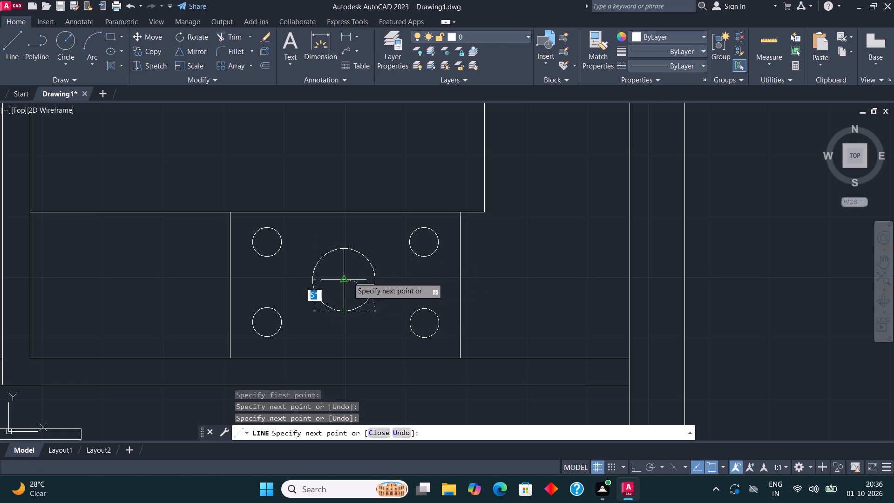
left_click(345, 280)
left_click(311, 282)
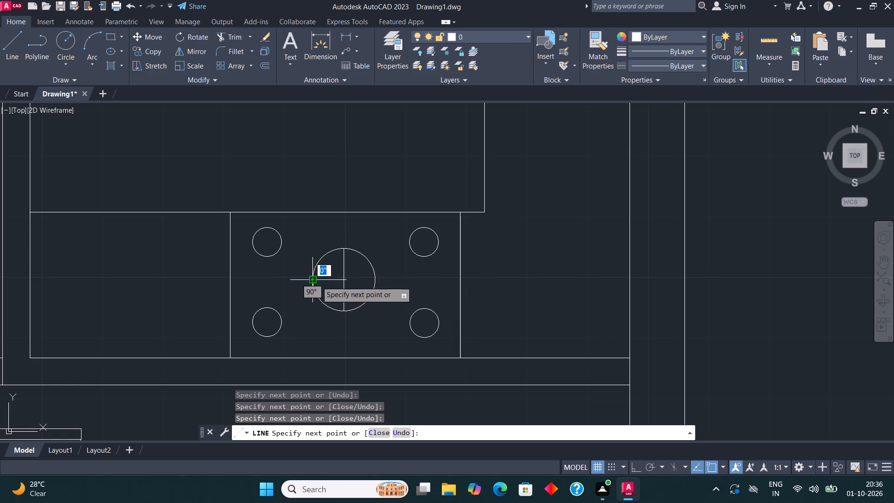
left_click(378, 278)
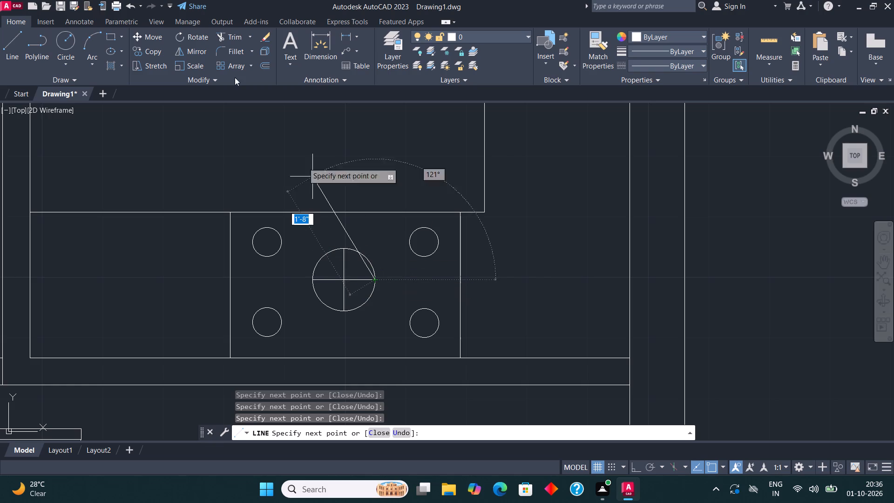
Draw vertical and horizontal cross lines through the centre of the upper-left small circle, ending at its quadrants.
left_click(14, 40)
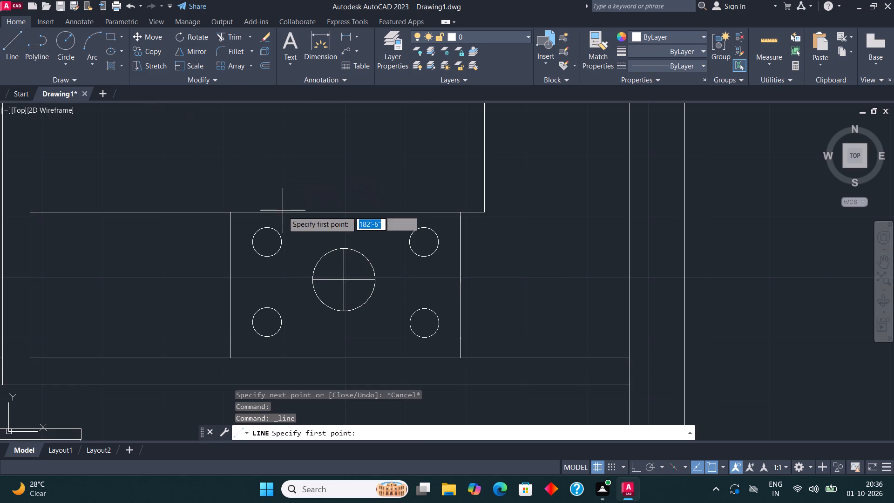
scroll(248, 229, "up", 1)
left_click(276, 248)
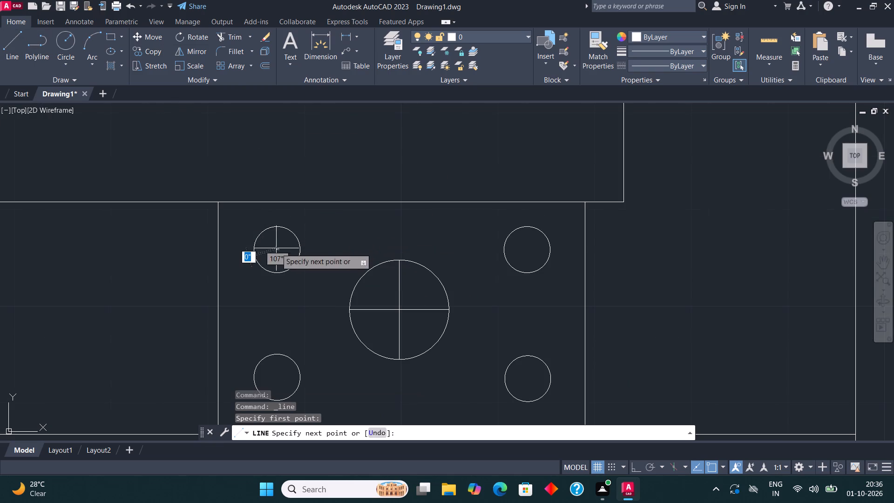
left_click(278, 225)
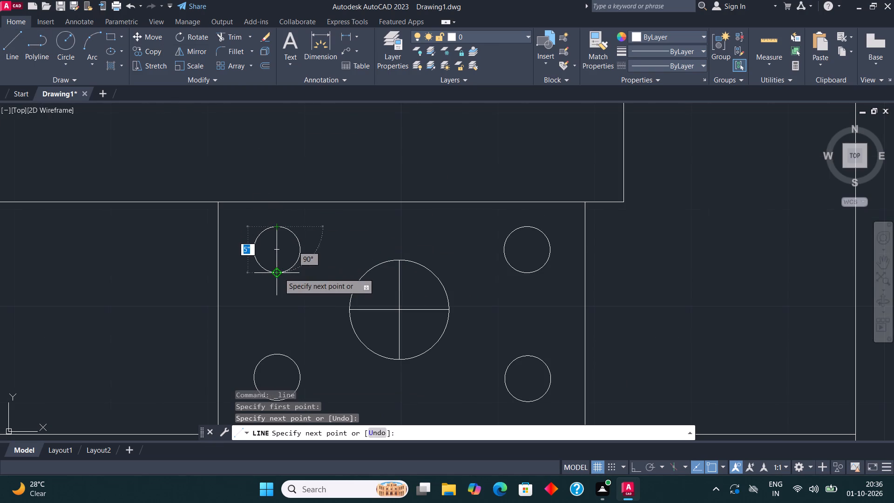
left_click(279, 273)
left_click(275, 250)
left_click(298, 250)
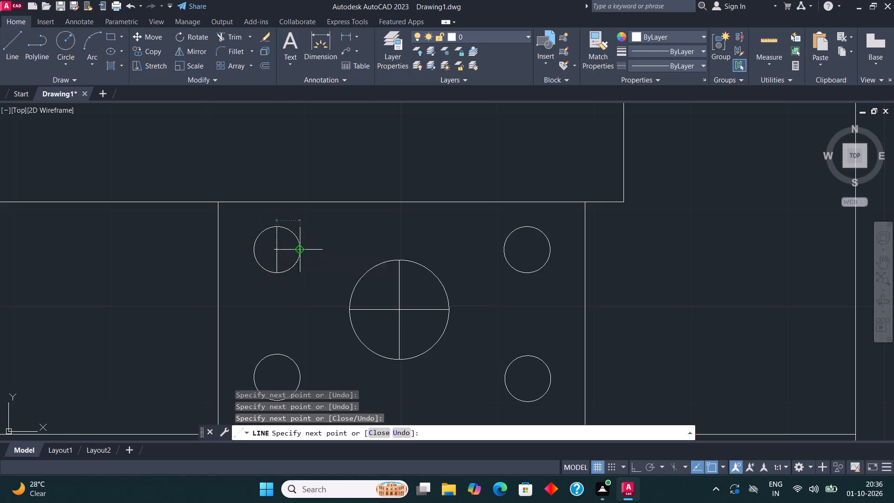
left_click(252, 253)
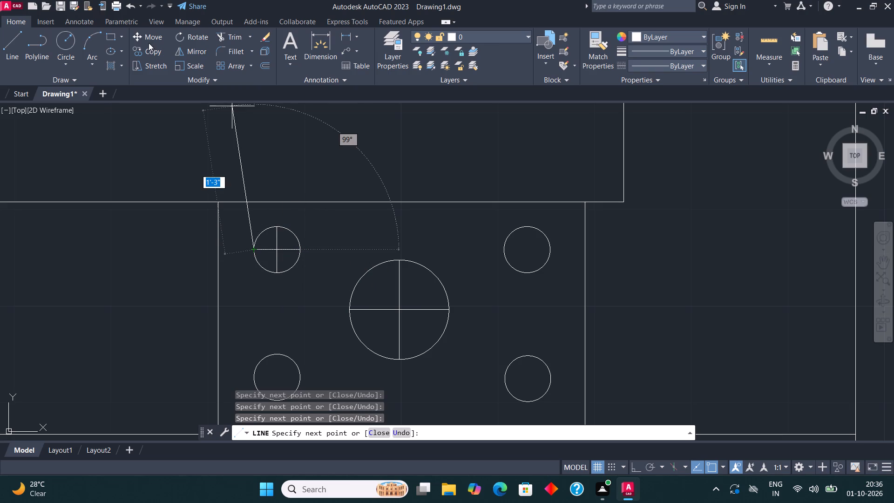
Draw vertical and horizontal cross lines through the centre of the lower-left small circle, ending at its quadrants.
left_click(11, 39)
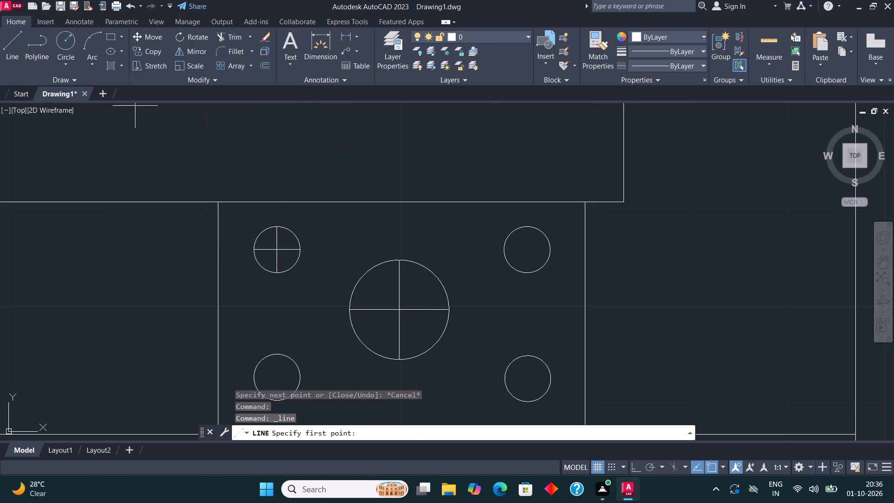
scroll(285, 153, "down", 1)
scroll(282, 294, "up", 2)
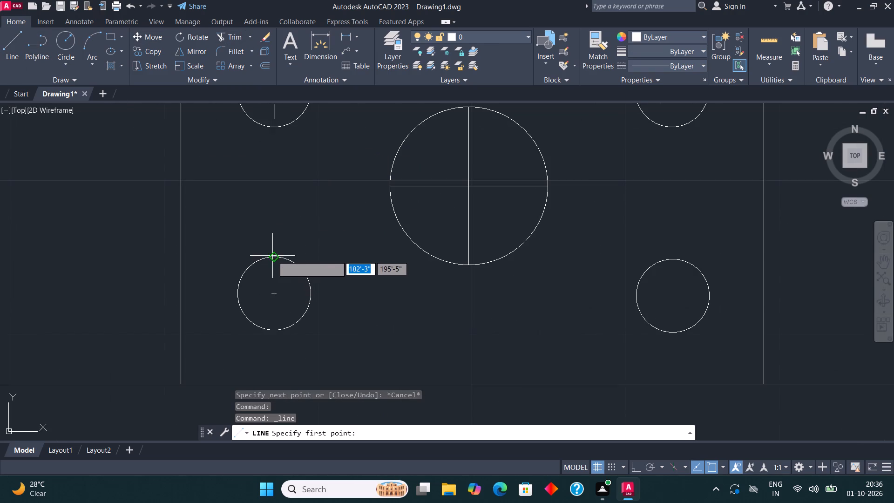
left_click(272, 255)
left_click(273, 326)
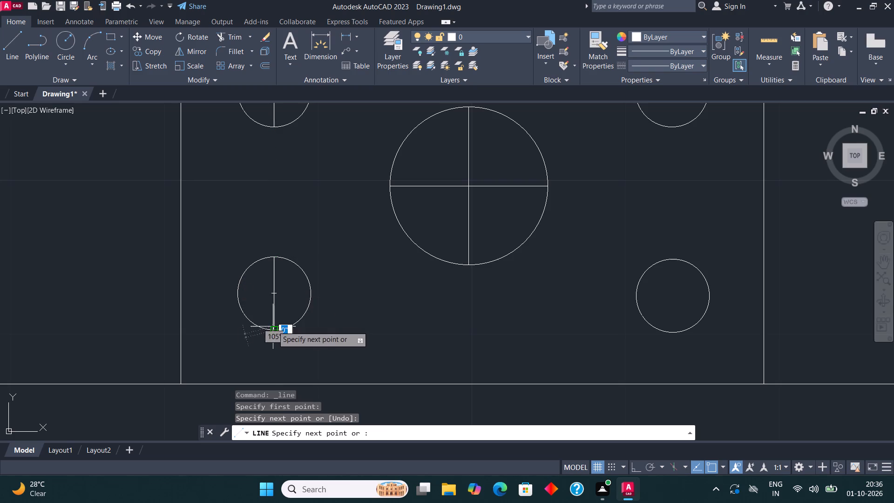
left_click(277, 290)
left_click(313, 290)
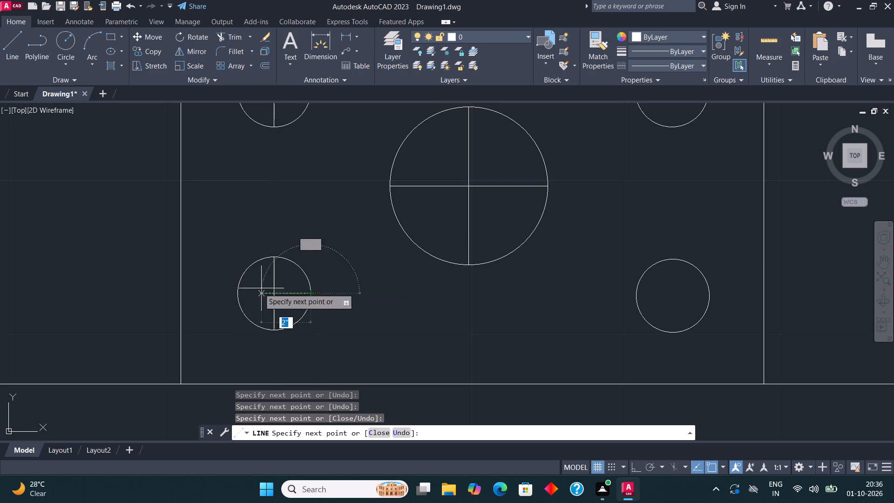
left_click(236, 297)
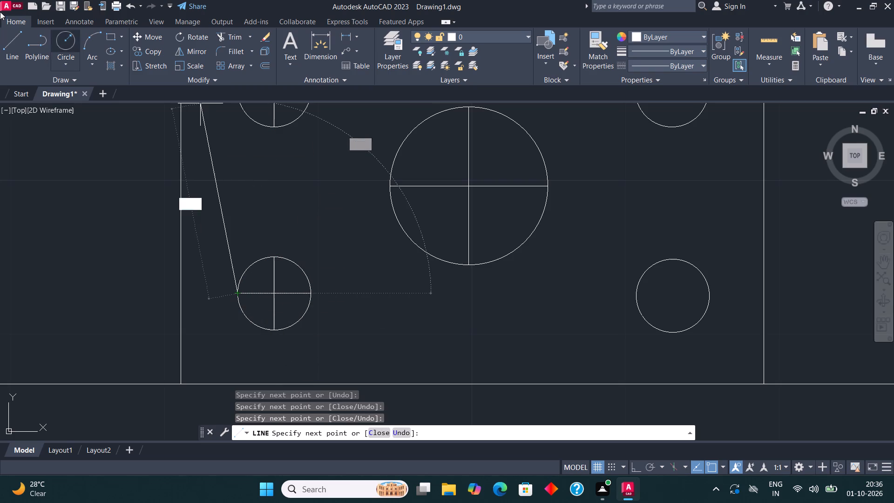
Draw vertical and horizontal cross lines through the centre of the lower-right small circle, ending at its quadrants.
left_click(19, 48)
scroll(77, 199, "down", 2)
scroll(309, 234, "up", 2)
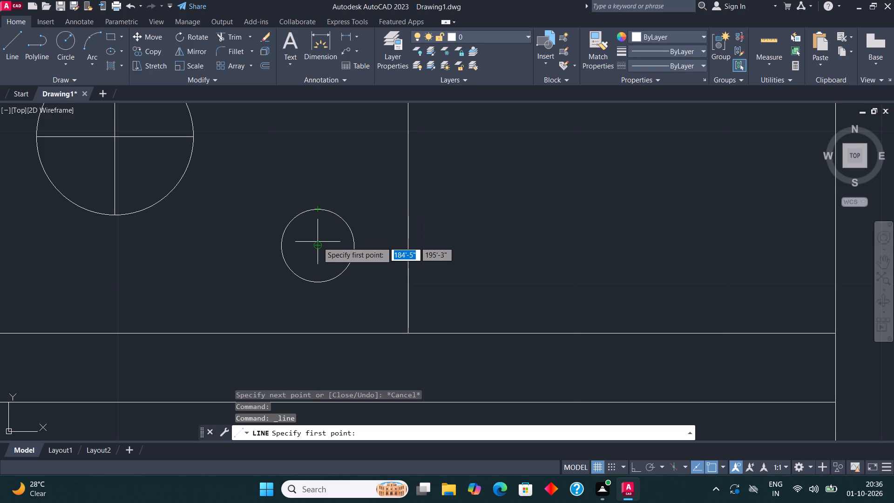
left_click(318, 243)
left_click(319, 208)
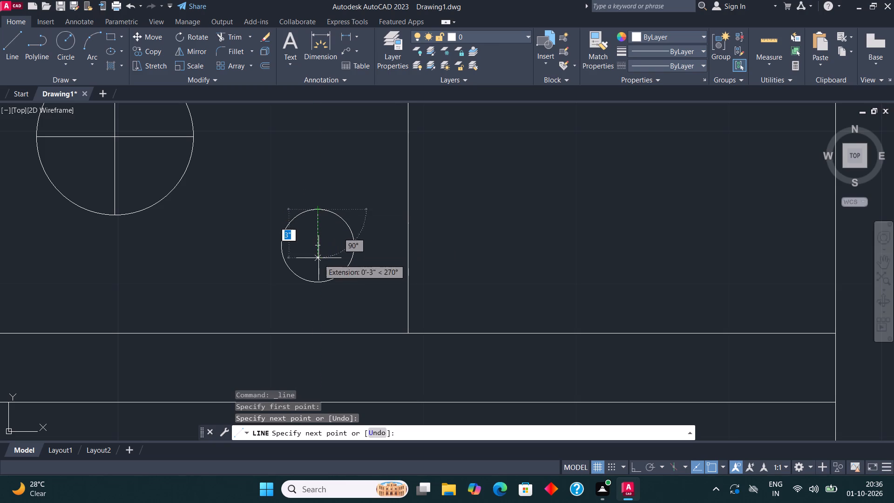
left_click(318, 279)
left_click(318, 245)
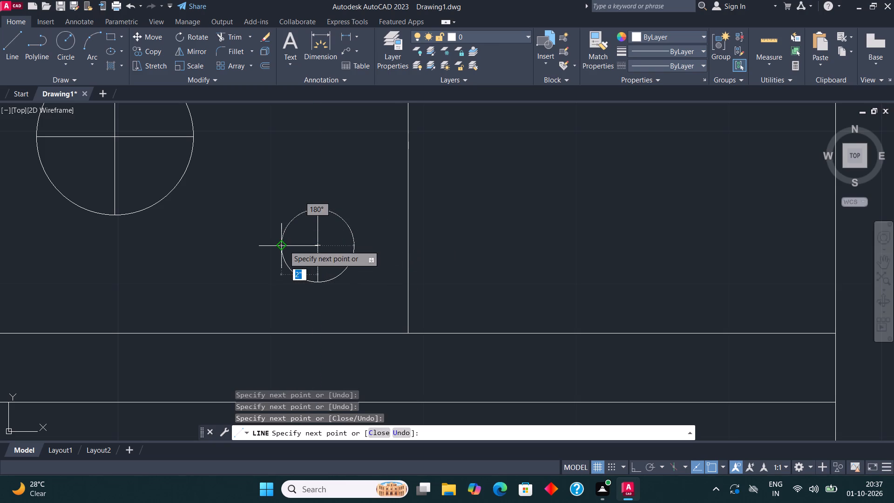
left_click(284, 245)
left_click(354, 244)
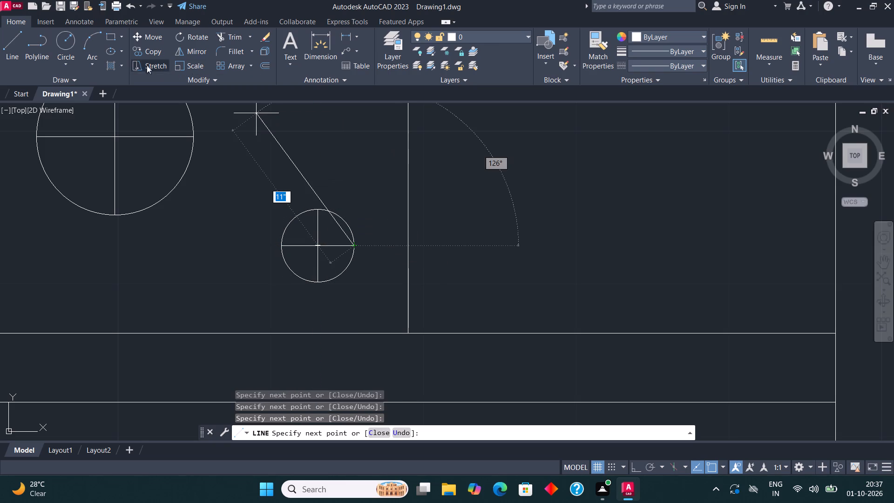
Draw vertical and horizontal cross lines through the centre of the upper-right small circle, ending at its quadrants.
left_click(20, 38)
scroll(369, 328, "down", 2)
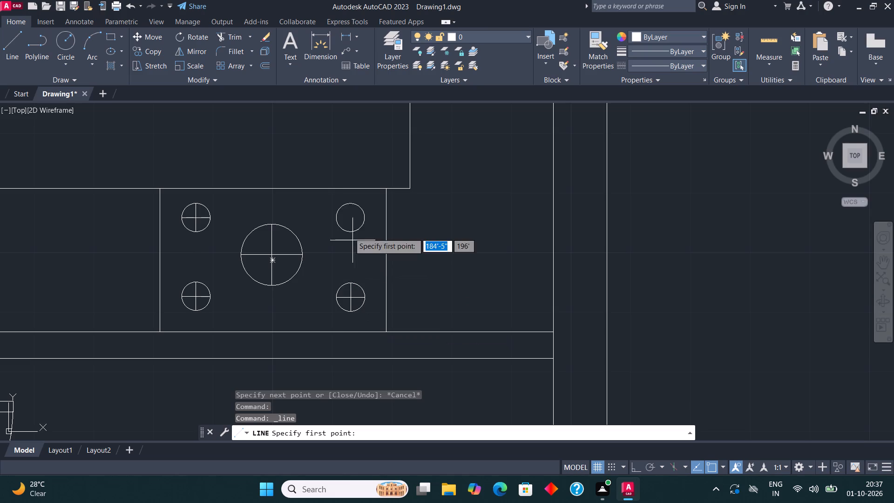
scroll(340, 202, "up", 1)
left_click(354, 227)
left_click(355, 201)
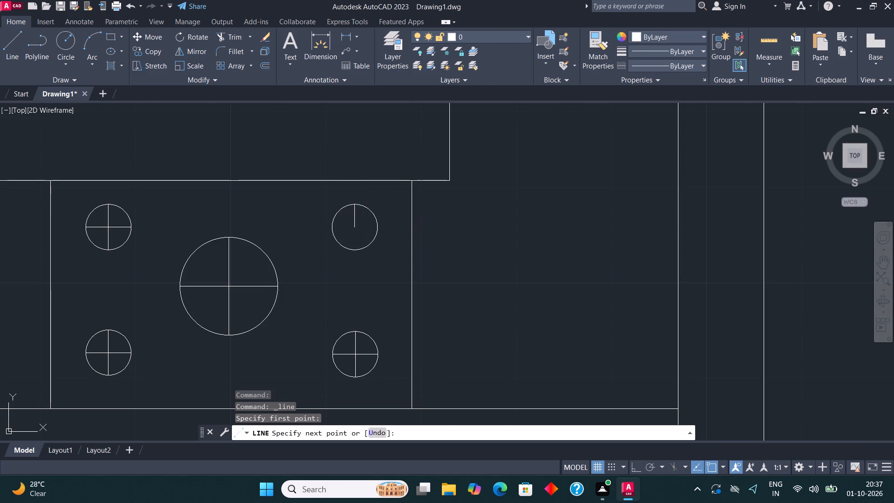
left_click(356, 247)
scroll(358, 231, "up", 3)
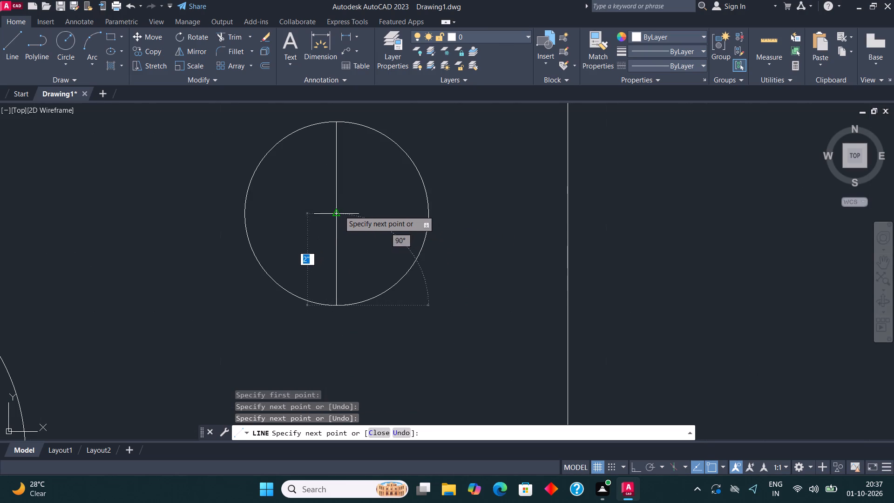
left_click(337, 211)
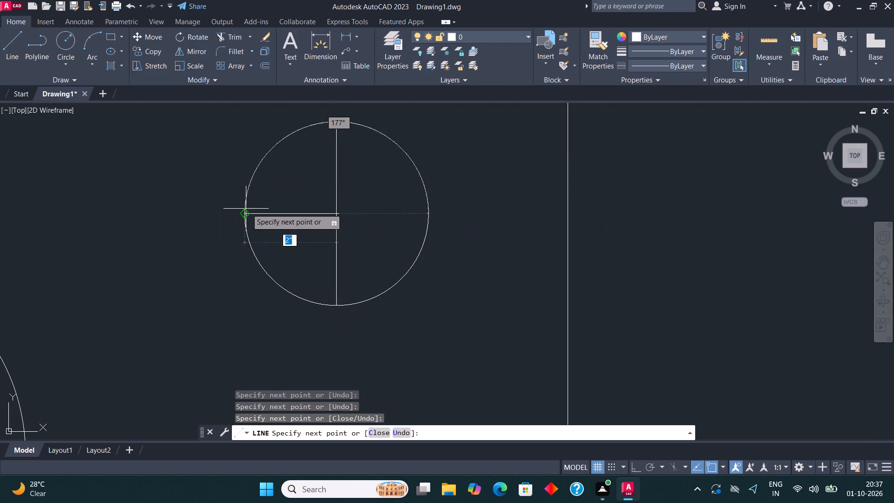
left_click(245, 211)
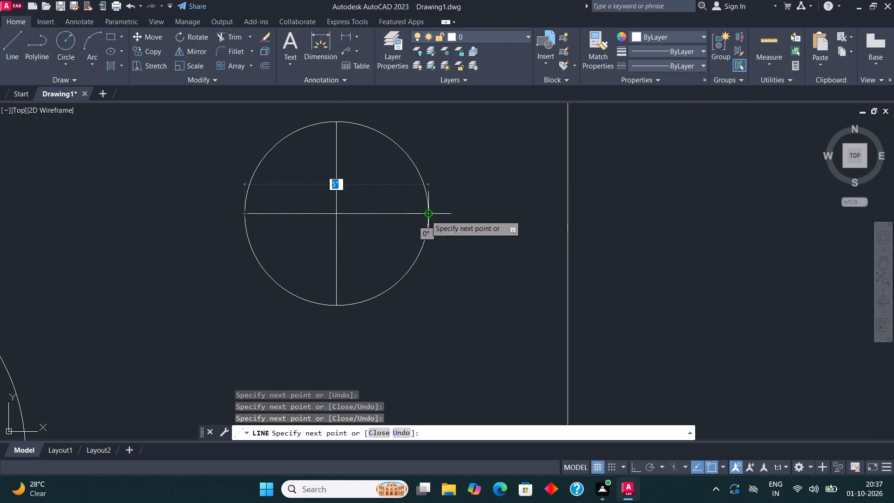
left_click(426, 215)
key("Escape")
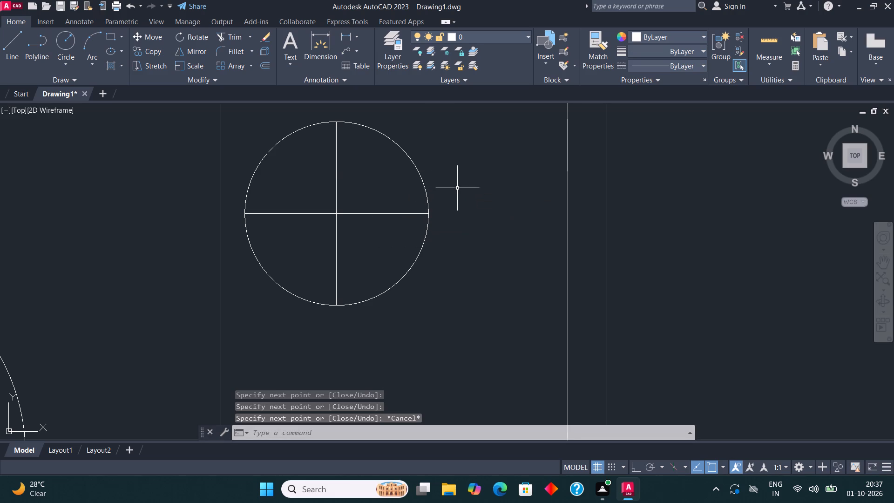
Draw a sink rectangle about 1'-8" wide by 3'-2" long on the kitchen counter, against the inner face of the outer wall.
scroll(384, 244, "down", 3)
middle_click_drag(391, 196, 447, 185)
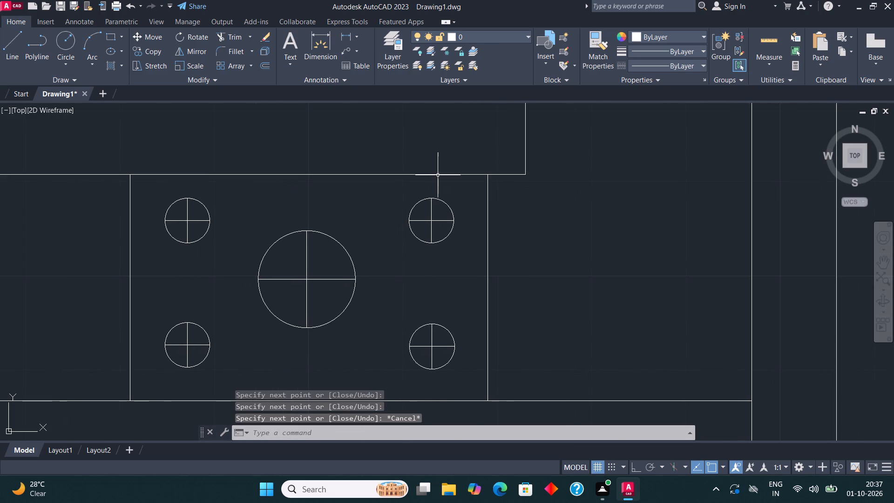
scroll(442, 190, "down", 2)
scroll(312, 259, "down", 2)
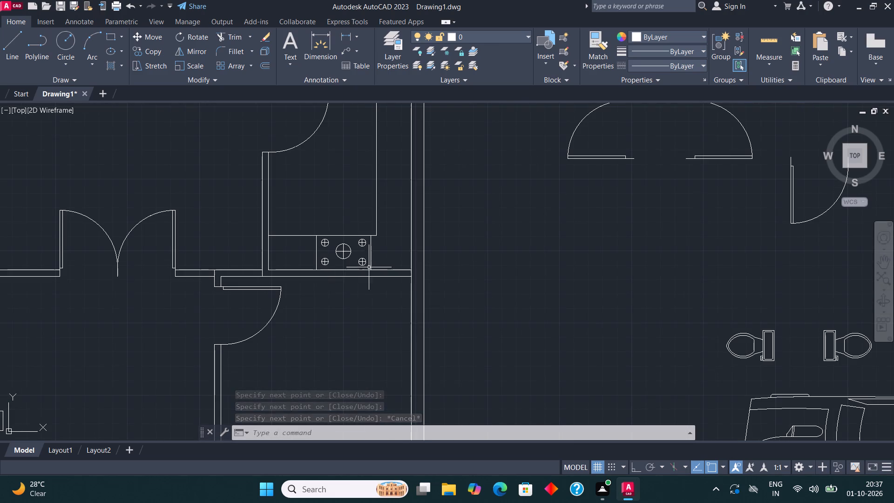
scroll(343, 293, "down", 2)
scroll(369, 217, "up", 2)
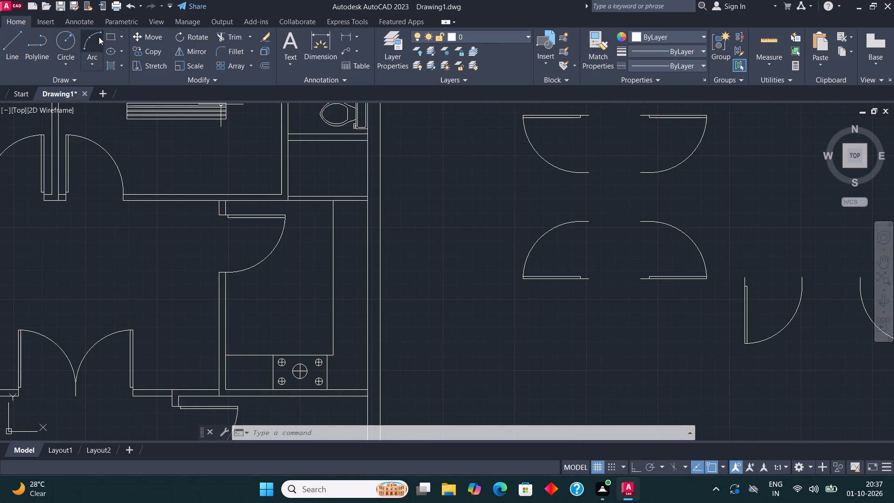
left_click(110, 36)
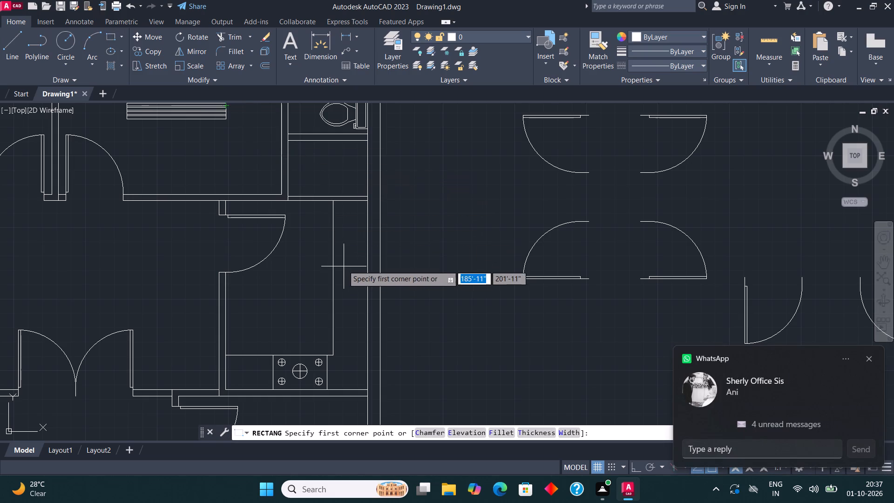
scroll(341, 259, "up", 1)
left_click(867, 358)
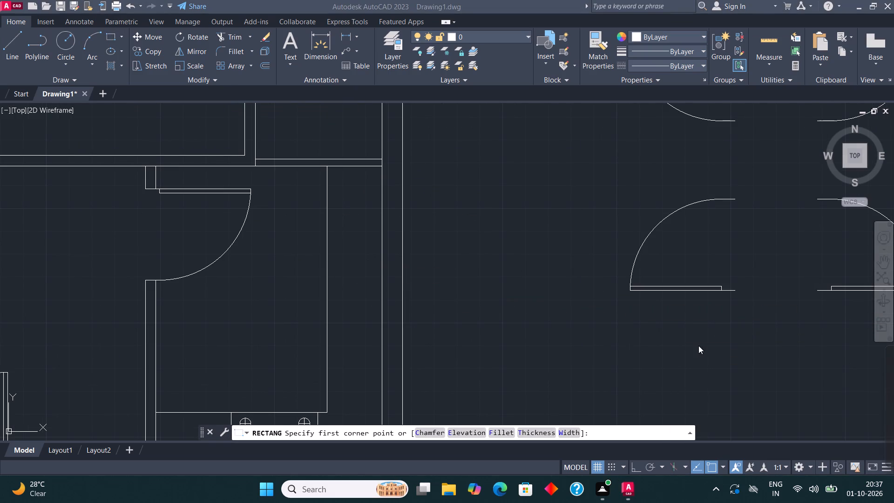
scroll(395, 266, "up", 1)
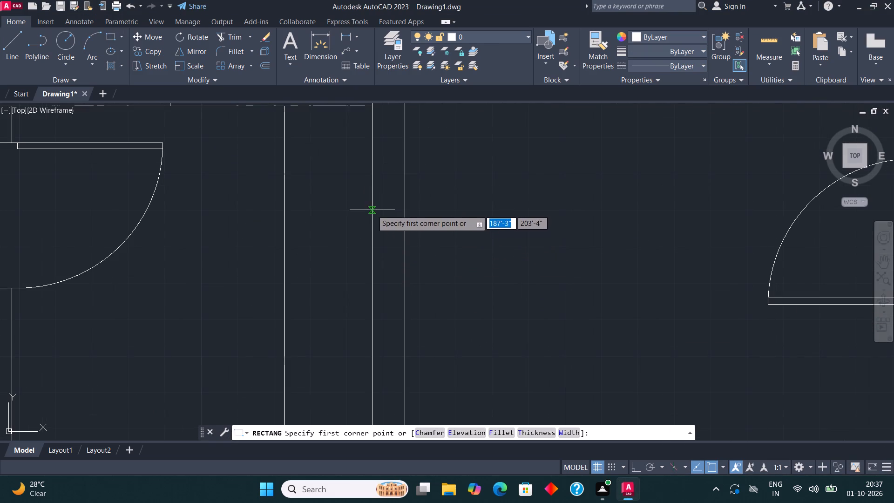
left_click(370, 201)
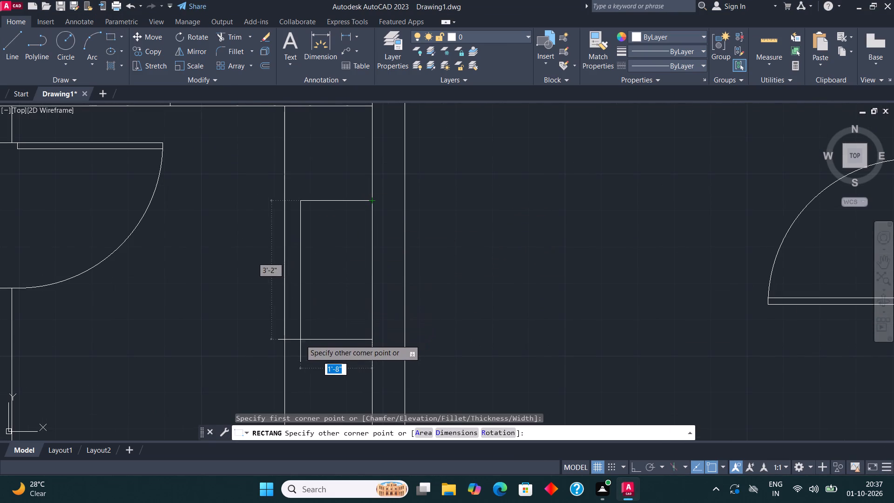
left_click(298, 341)
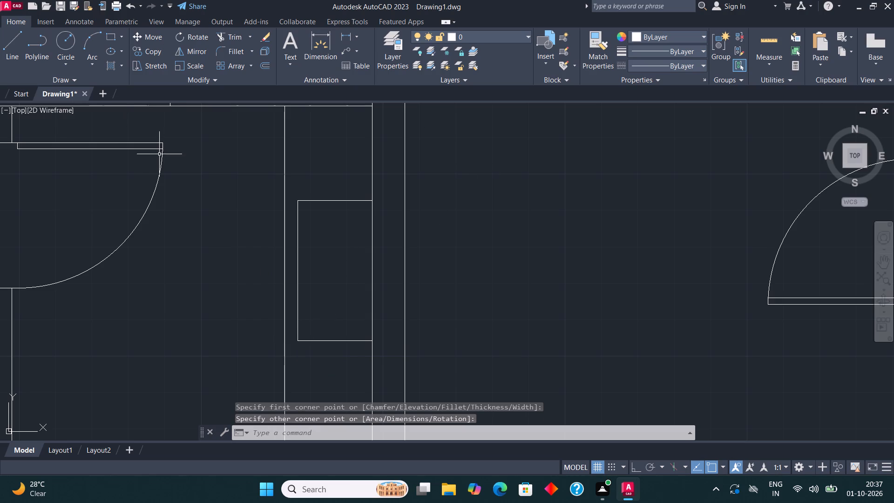
Divide the sink rectangle with a full-height line near its wall side and a horizontal line from its left edge's midpoint to that line.
left_click(14, 46)
left_click(357, 203)
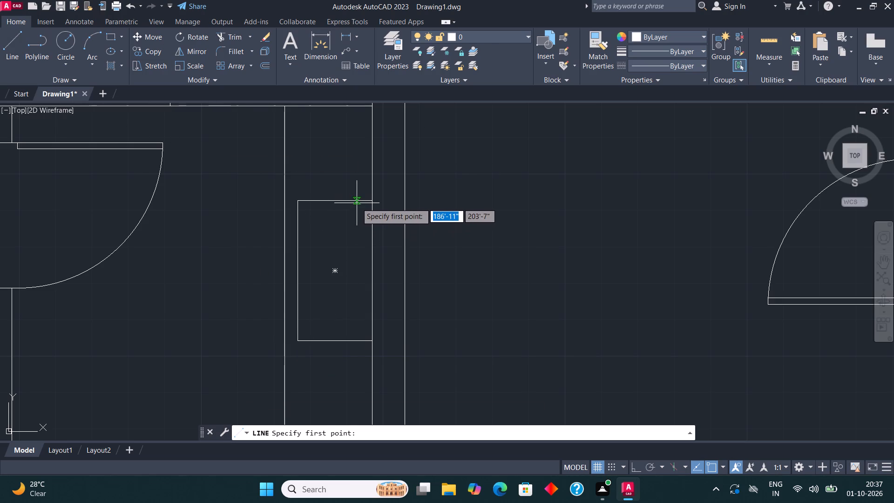
left_click(357, 338)
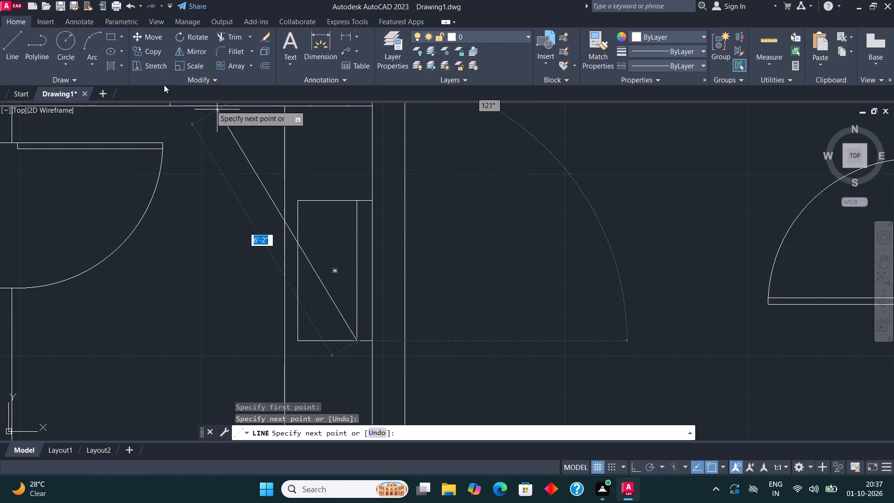
left_click(11, 44)
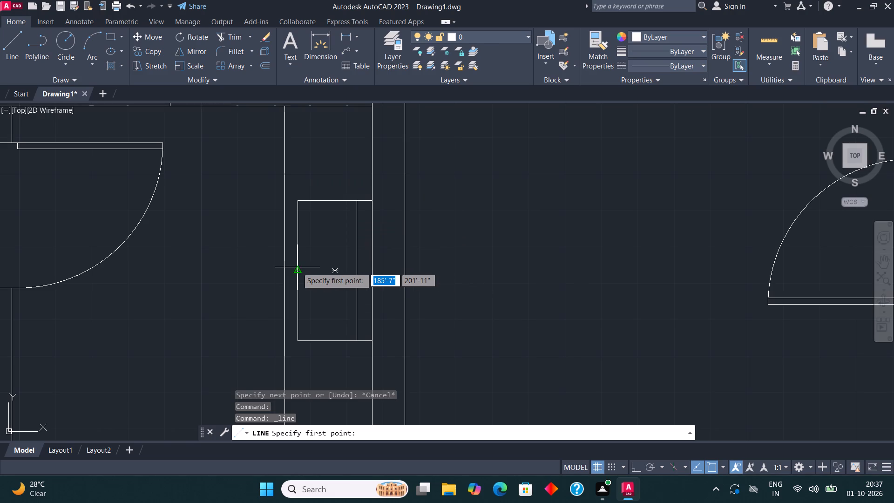
left_click(298, 267)
left_click(354, 271)
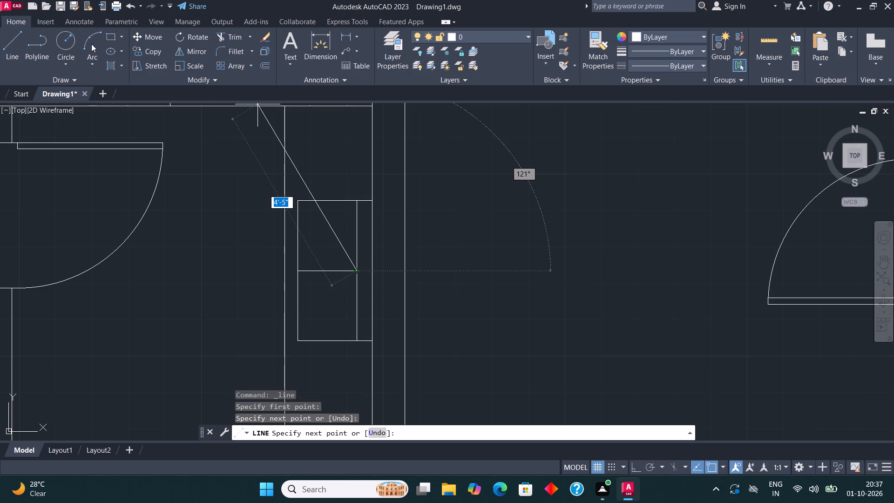
Draw a basin rectangle in the upper sink compartment, from just inside its lower-left corner to its upper-right corner.
left_click(107, 35)
scroll(303, 216, "up", 1)
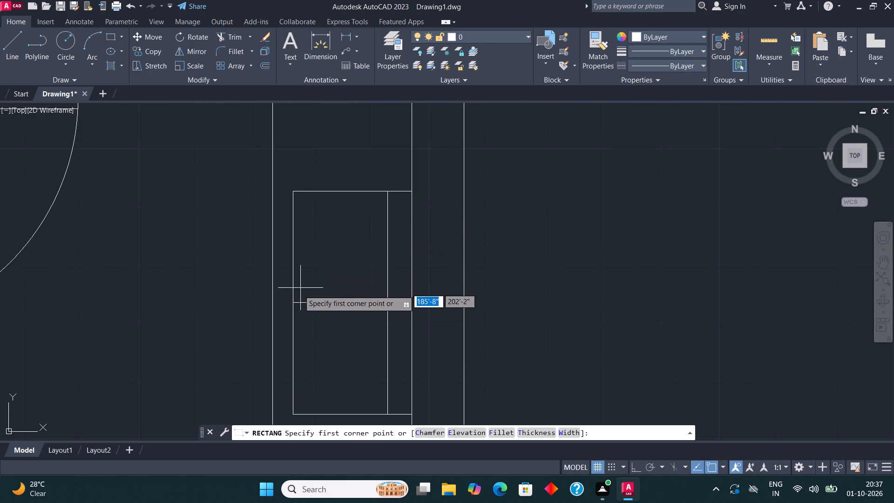
scroll(306, 295, "up", 2)
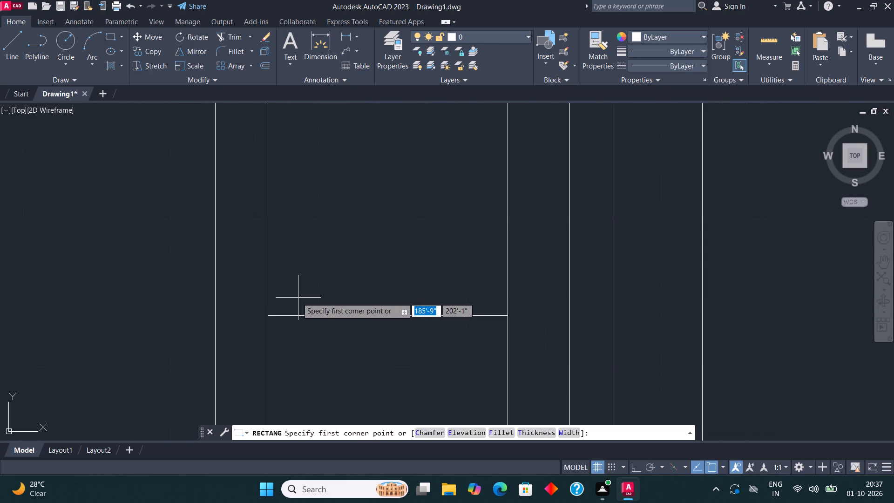
left_click(279, 308)
scroll(283, 293, "down", 2)
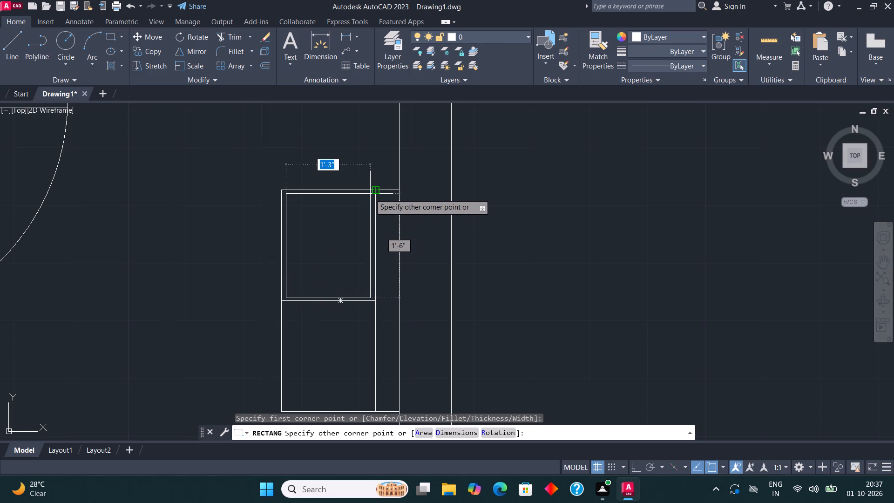
left_click(370, 194)
Stretch the basin rectangle's top edge down and its right edge inward by about 1" each, turning ortho on for the right edge.
left_click(345, 190)
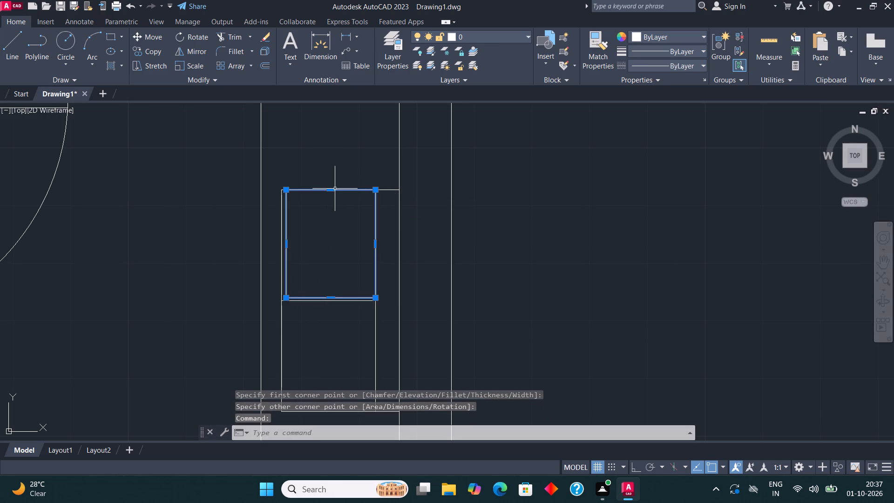
scroll(333, 188, "up", 2)
left_click(323, 191)
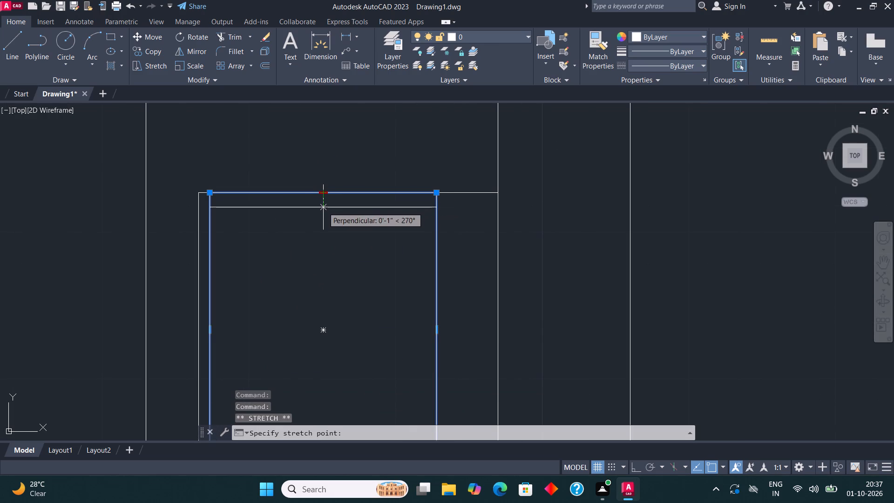
left_click(323, 207)
scroll(340, 192, "down", 1)
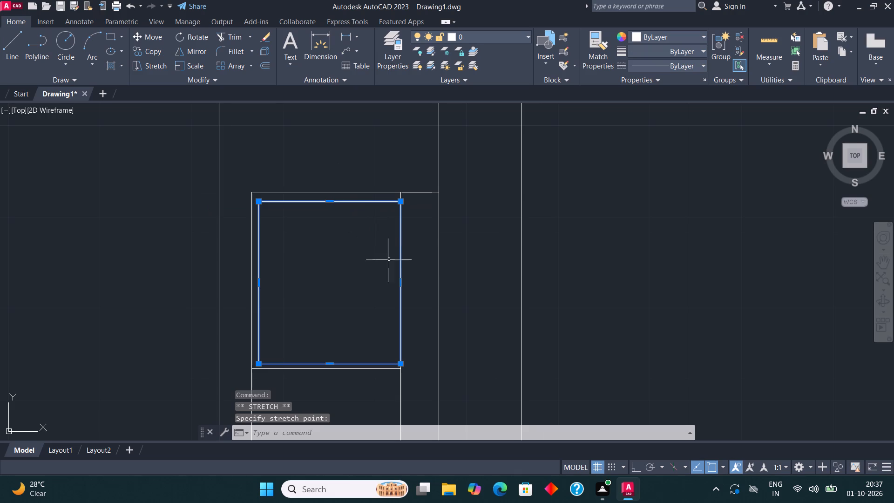
left_click(402, 281)
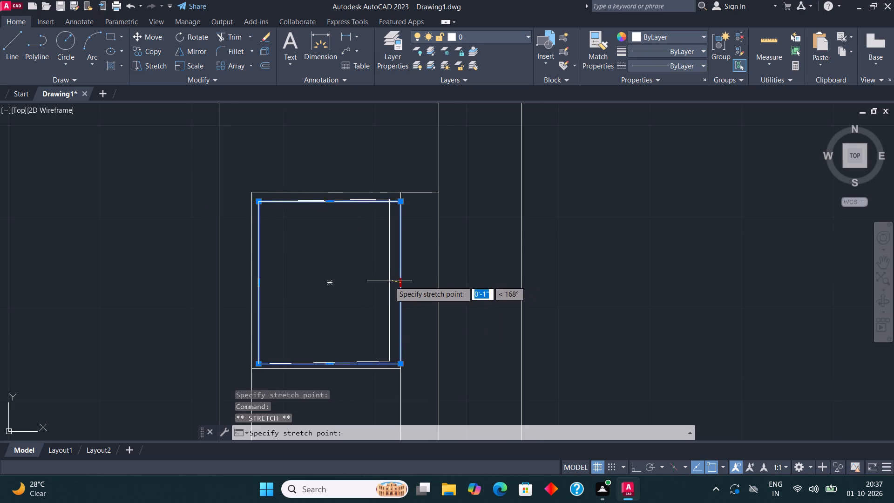
key("F8")
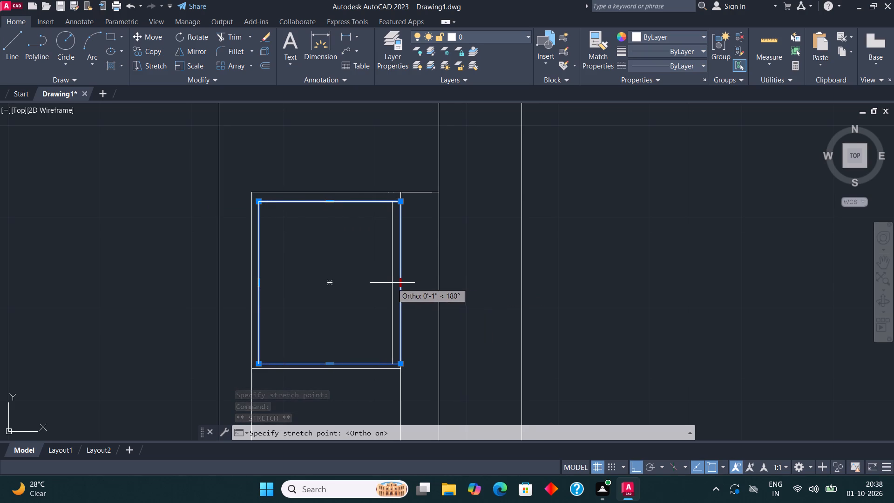
left_click(392, 283)
key("Escape")
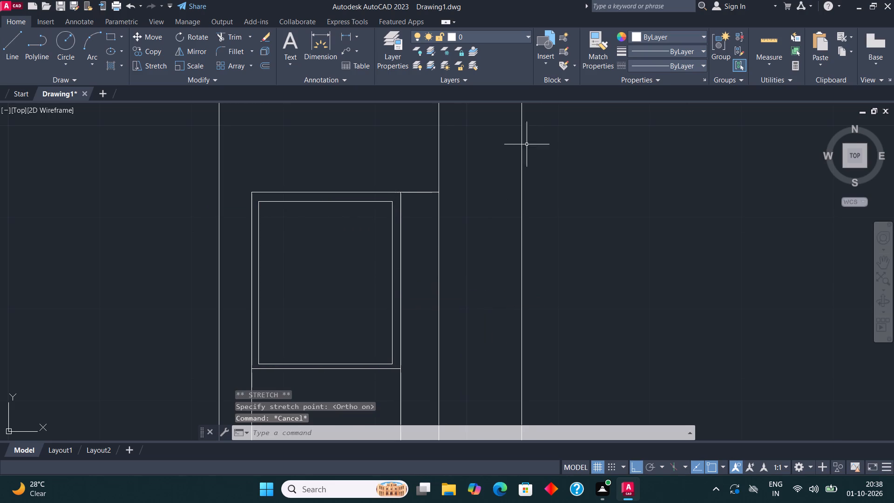
Draw a small drain circle at the centre of the basin rectangle.
scroll(393, 137, "down", 2)
scroll(371, 170, "up", 2)
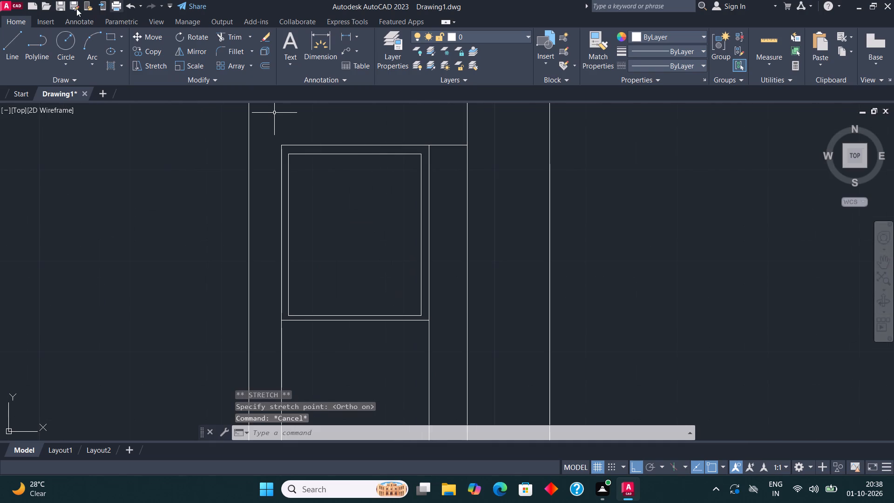
left_click(68, 40)
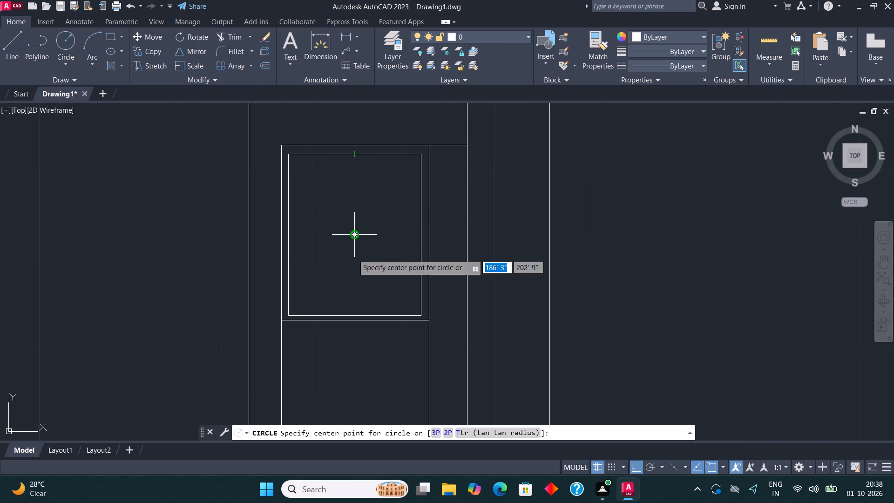
left_click(354, 234)
left_click(361, 245)
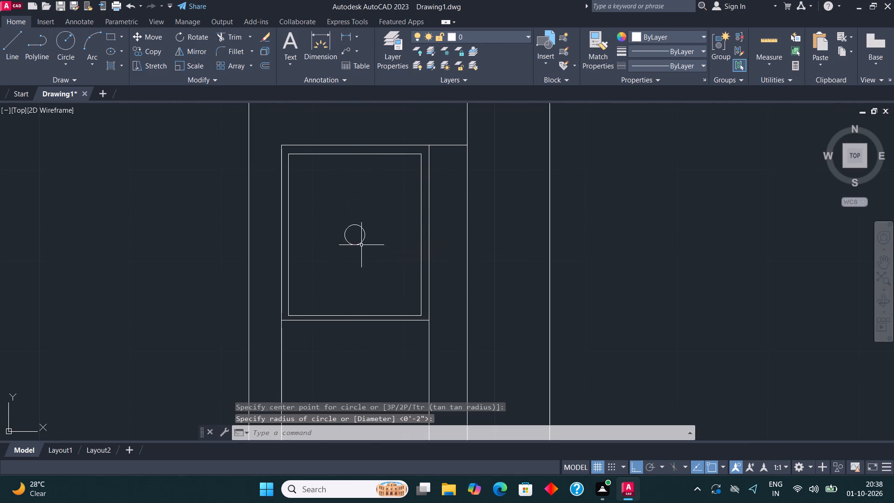
Copy the basin rectangle and its drain circle from the upper sink compartment straight down into the lower compartment.
left_click(371, 252)
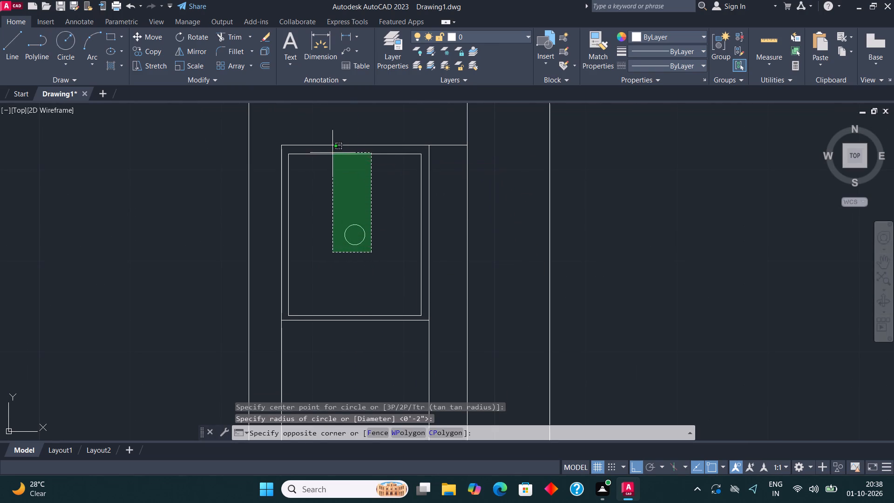
left_click(332, 153)
left_click(150, 48)
scroll(248, 78, "down", 2)
scroll(366, 187, "down", 2)
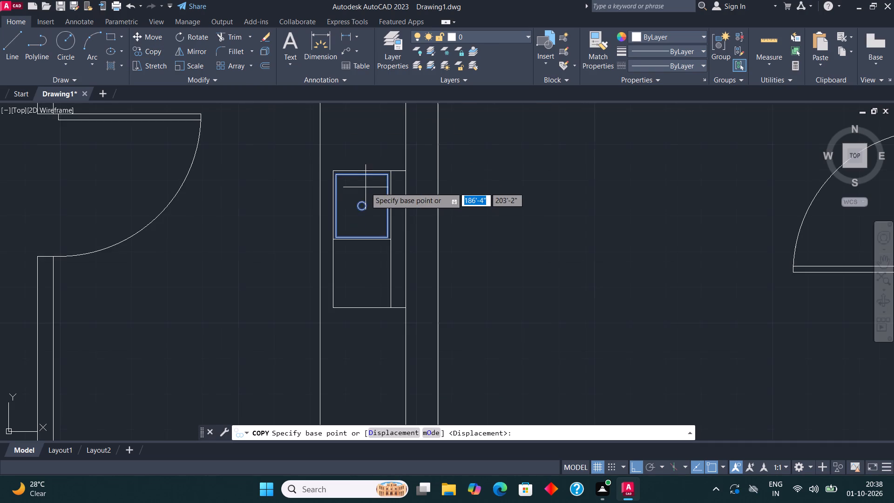
scroll(357, 207, "up", 1)
left_click(361, 205)
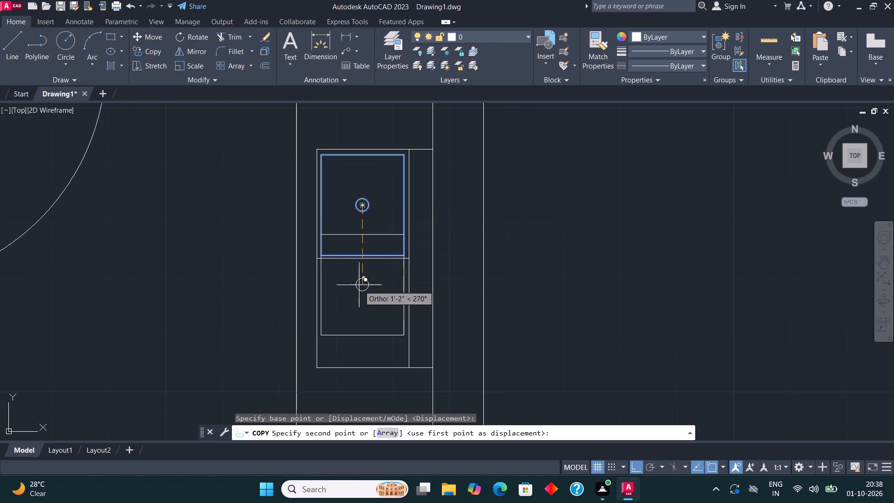
left_click(359, 313)
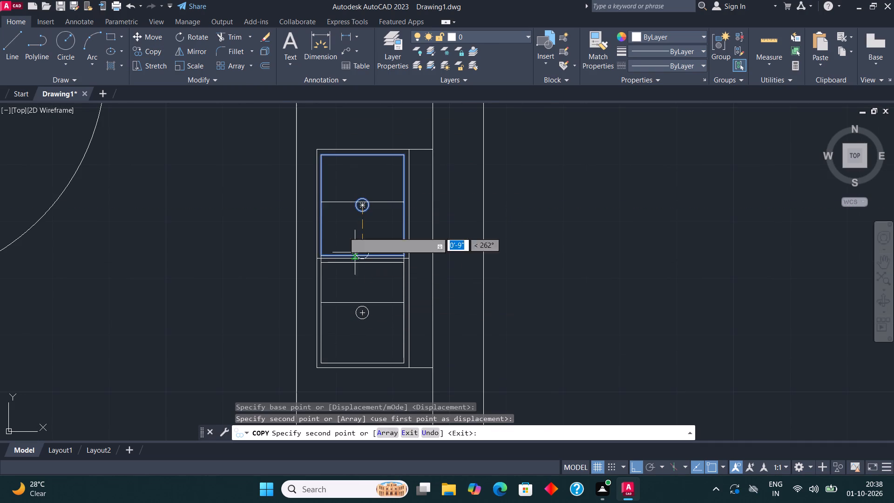
key("Escape")
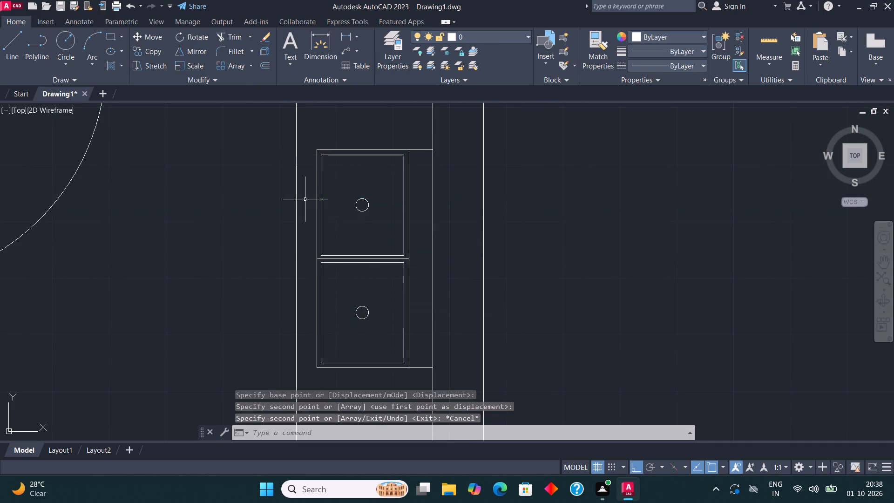
Copy the bed with pillows and both side tables from the upper-right bedroom straight down to the empty space below the plan.
scroll(319, 211, "down", 2)
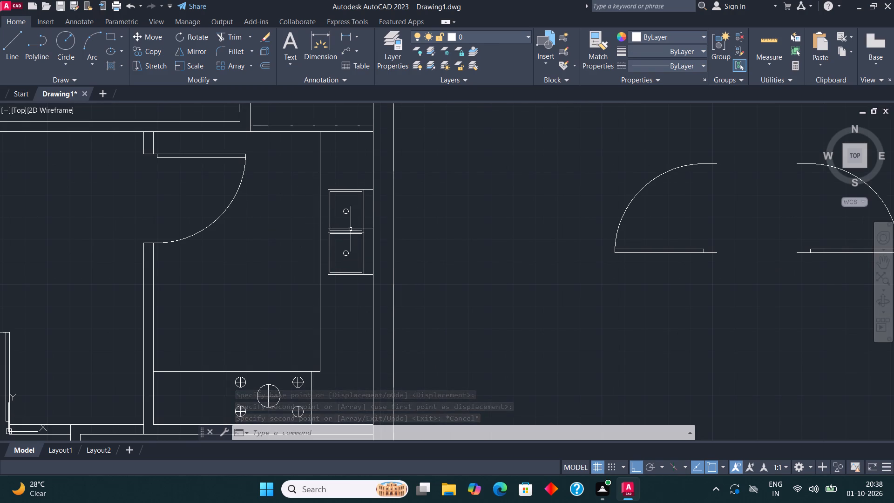
middle_click_drag(362, 229, 392, 220)
scroll(393, 196, "down", 1)
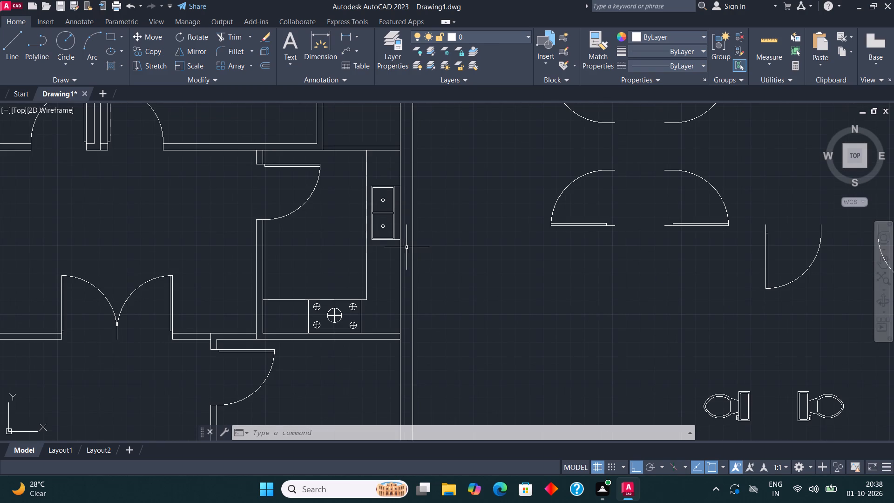
scroll(400, 232, "down", 2)
middle_click_drag(388, 248, 389, 252)
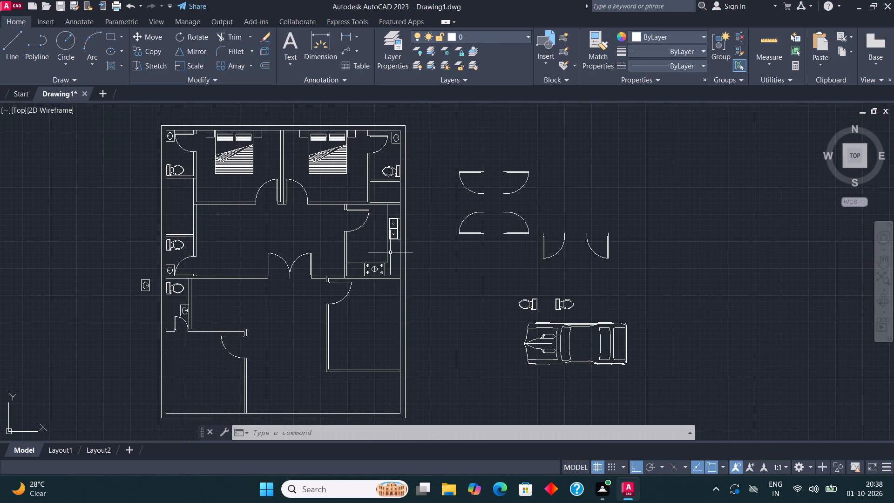
scroll(323, 131, "up", 3)
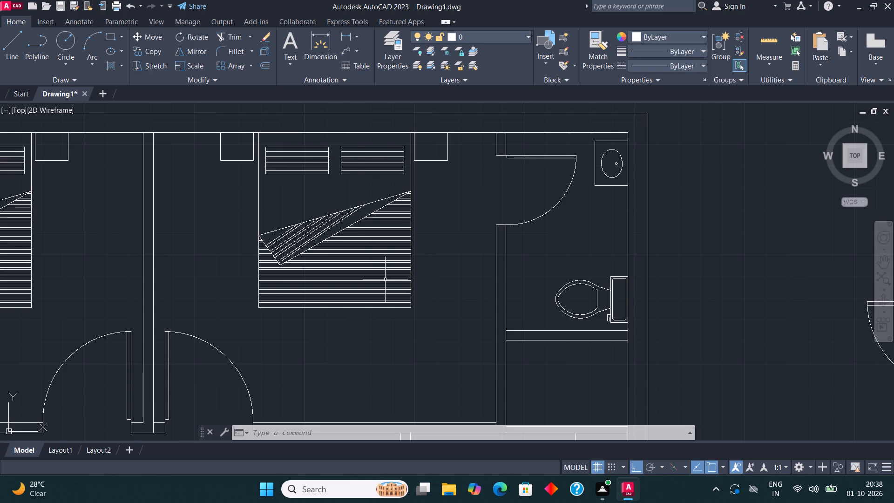
left_click(435, 344)
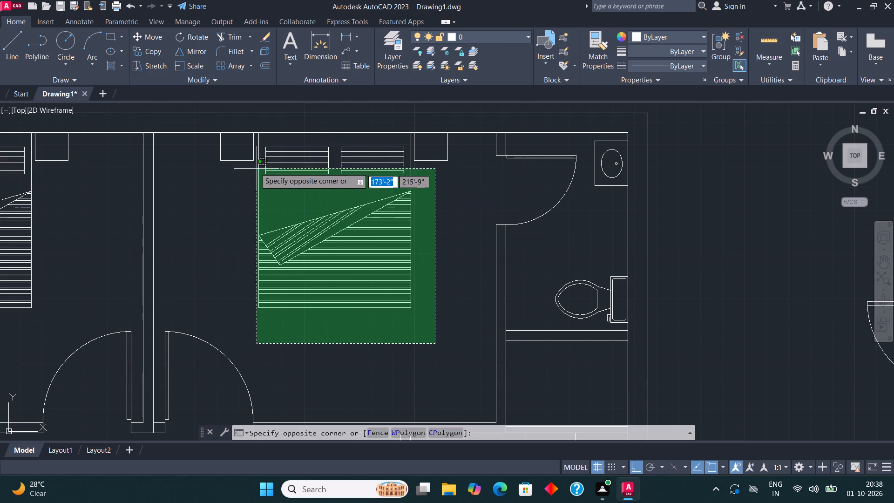
left_click(247, 149)
left_click(154, 51)
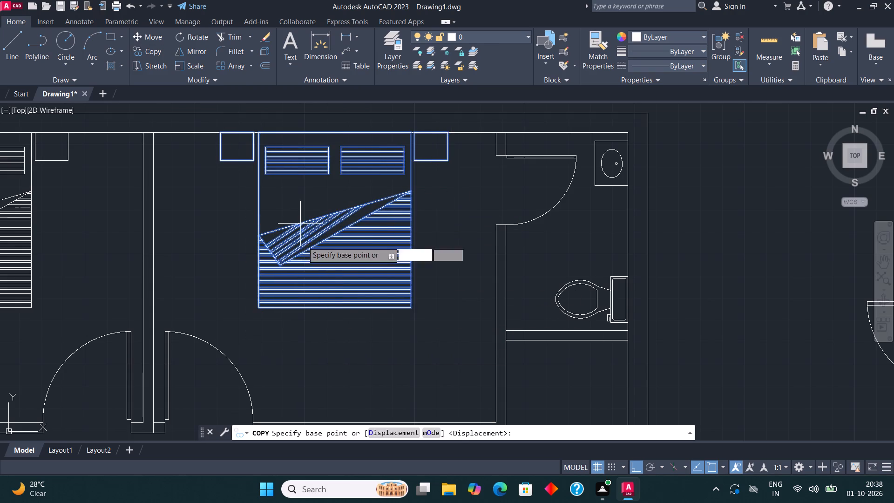
left_click(305, 249)
scroll(175, 207, "down", 4)
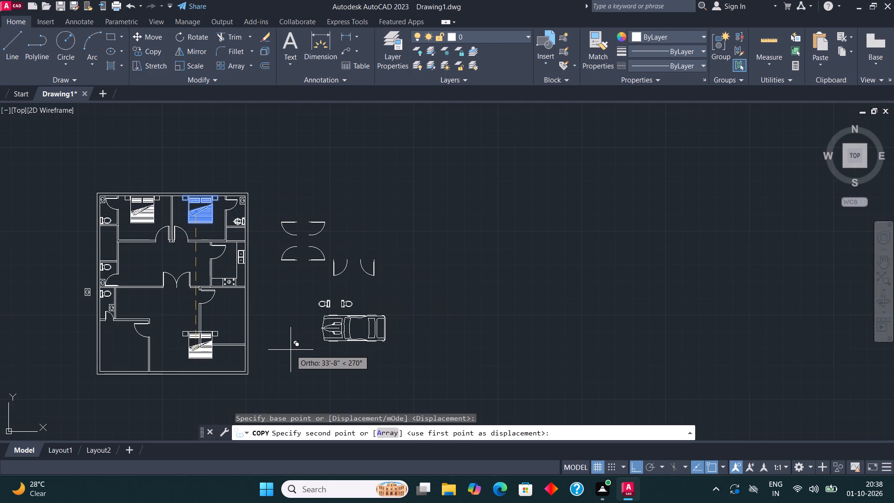
scroll(348, 280, "down", 2)
scroll(291, 353, "up", 3)
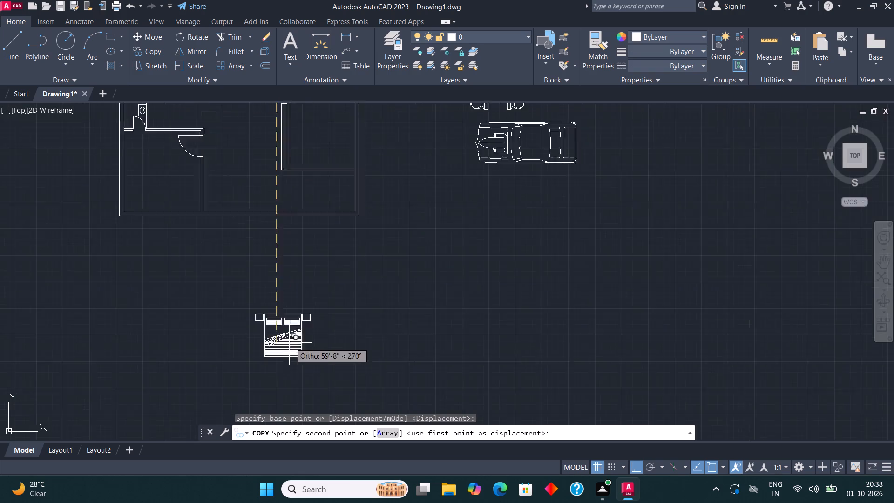
scroll(289, 342, "up", 1)
left_click(290, 317)
key("Escape")
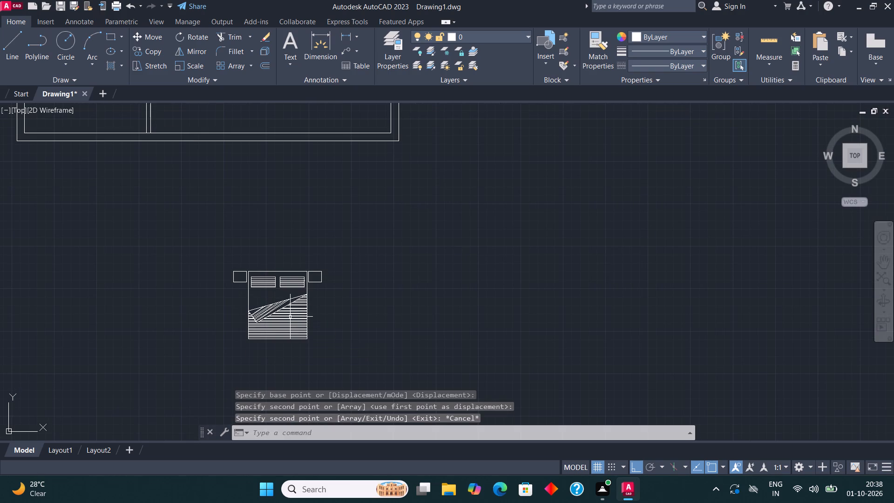
Rotate the copied bed set 270° so its headboard faces the plan's right side.
left_click(322, 348)
left_click(181, 255)
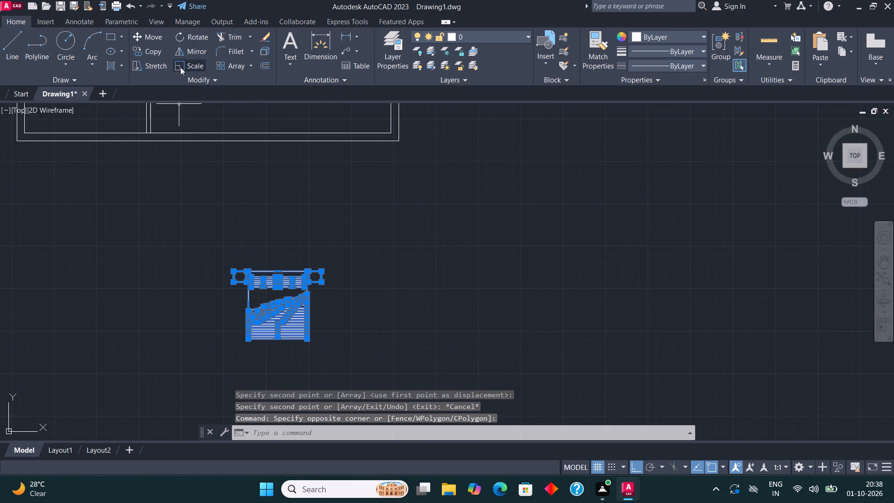
left_click(184, 35)
left_click(321, 246)
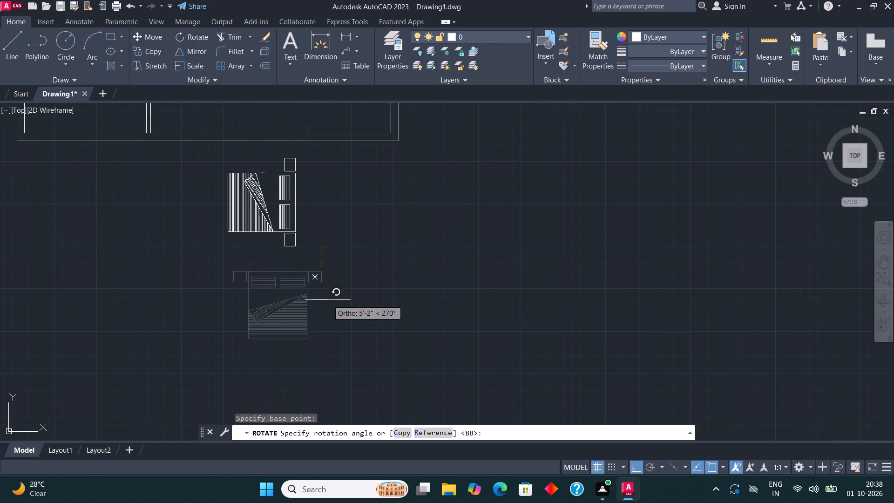
left_click(328, 301)
Move the rotated bed set by its upper headboard-side corner against the right wall of the lower-right room, turning ortho off.
scroll(328, 329, "down", 1)
scroll(309, 251, "up", 1)
left_click_drag(317, 324, 316, 317)
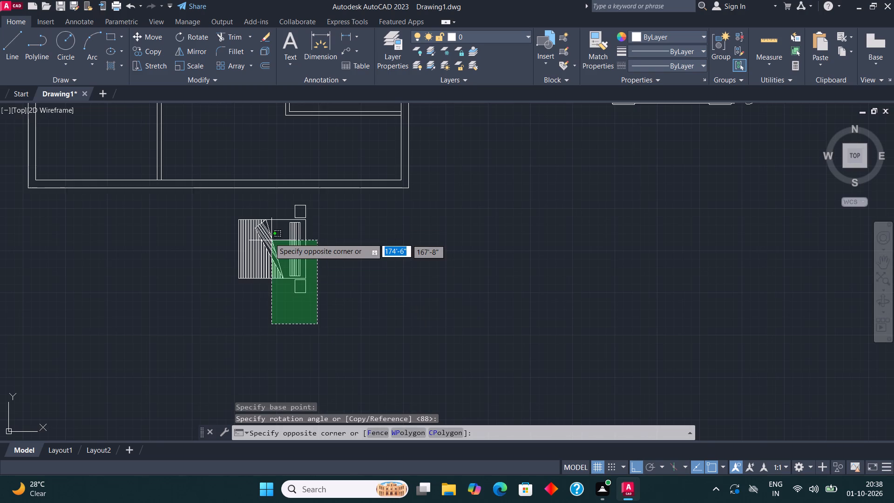
left_click(233, 201)
left_click(150, 34)
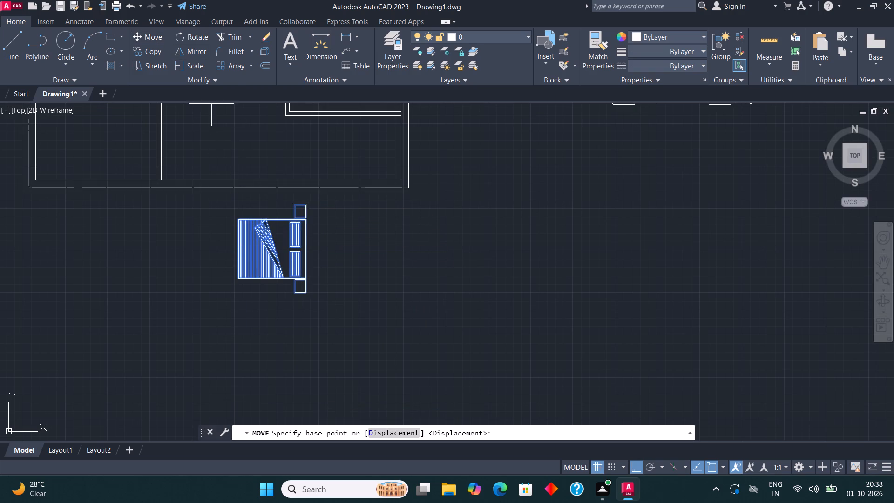
left_click(307, 205)
scroll(307, 269, "down", 2)
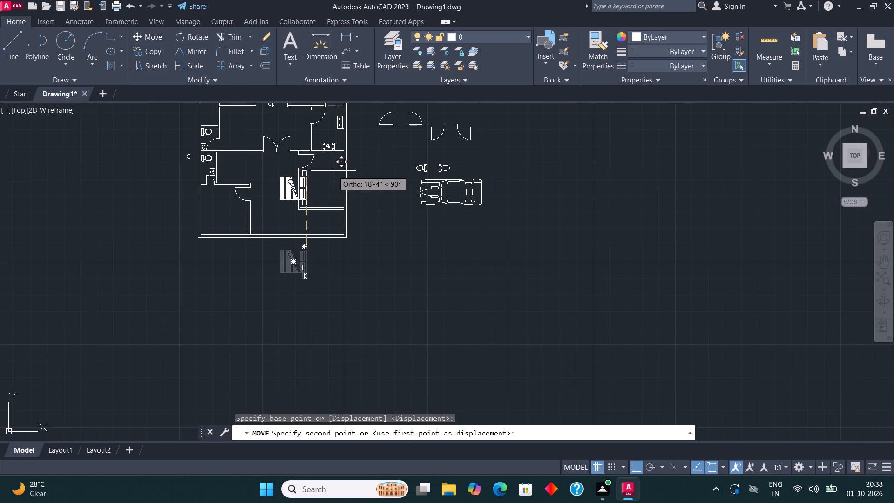
key("F8")
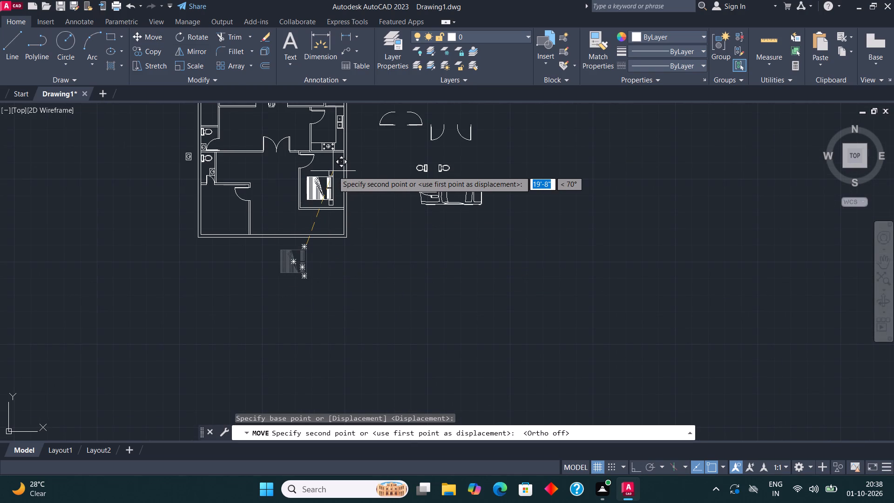
middle_click_drag(330, 197, 331, 216)
scroll(349, 184, "up", 2)
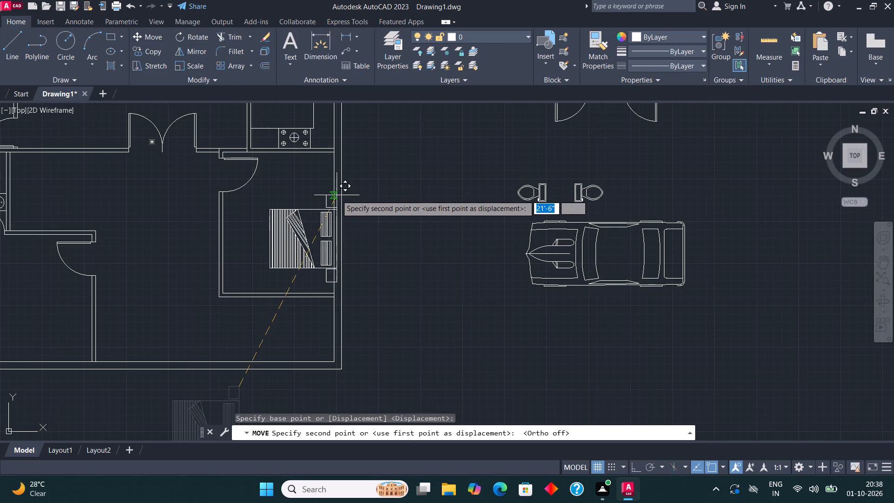
left_click(332, 194)
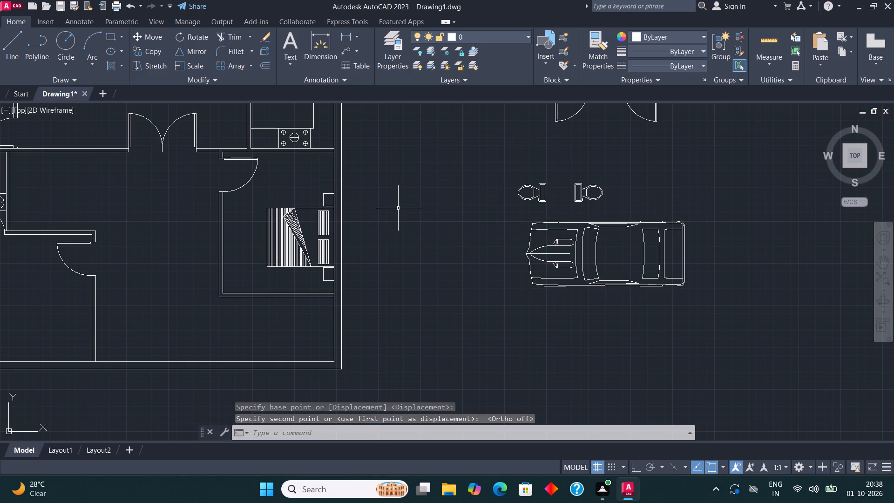
Draw a horizontal rectangle about 6'-11" long in the lower-left room, just above its bottom wall.
scroll(384, 221, "down", 1)
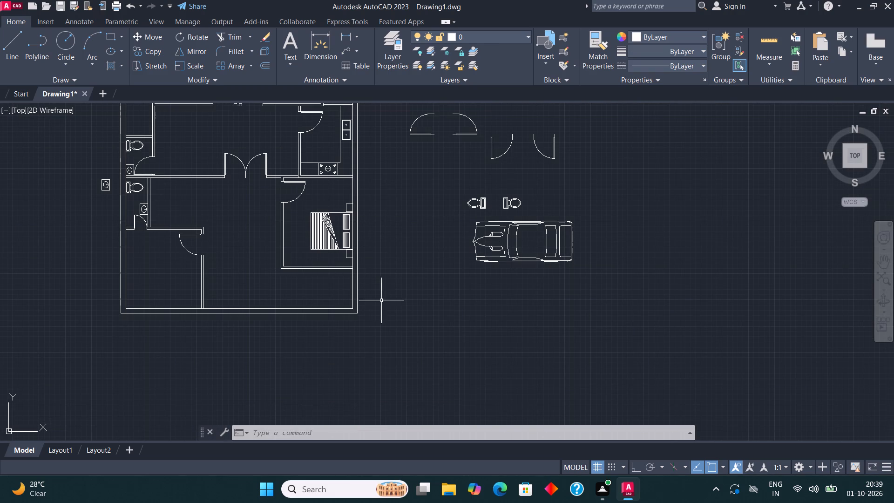
middle_click_drag(57, 299, 139, 299)
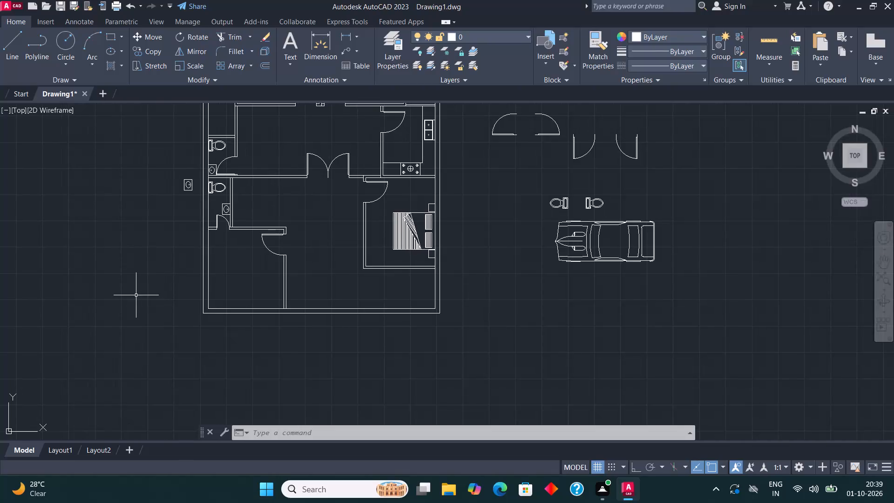
scroll(263, 268, "up", 2)
left_click(108, 35)
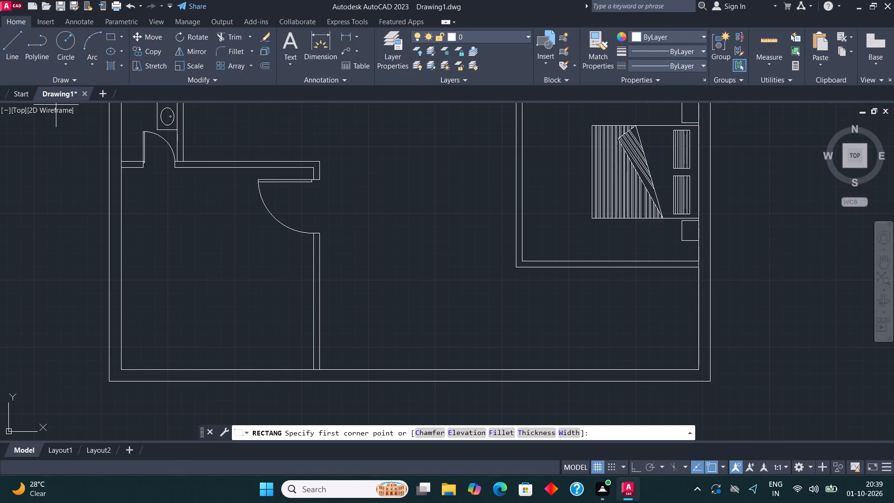
left_click(163, 361)
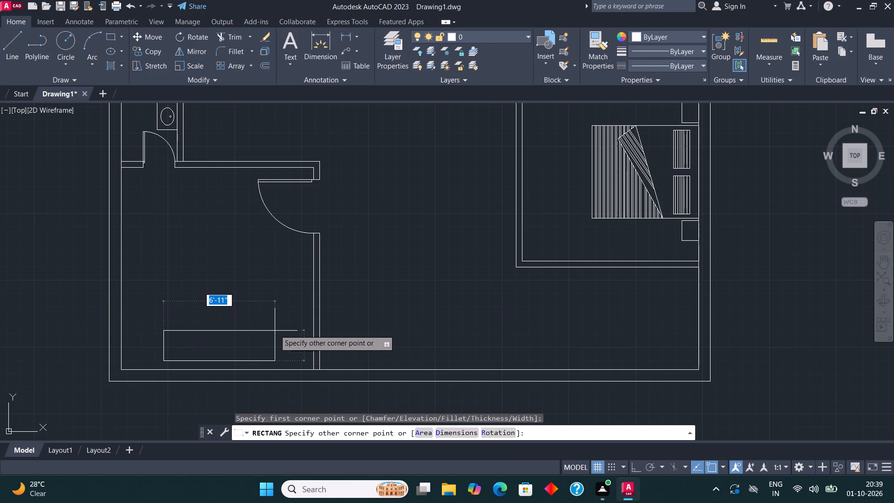
left_click(275, 326)
scroll(103, 302, "down", 3)
middle_click_drag(132, 291, 176, 301)
scroll(113, 333, "up", 1)
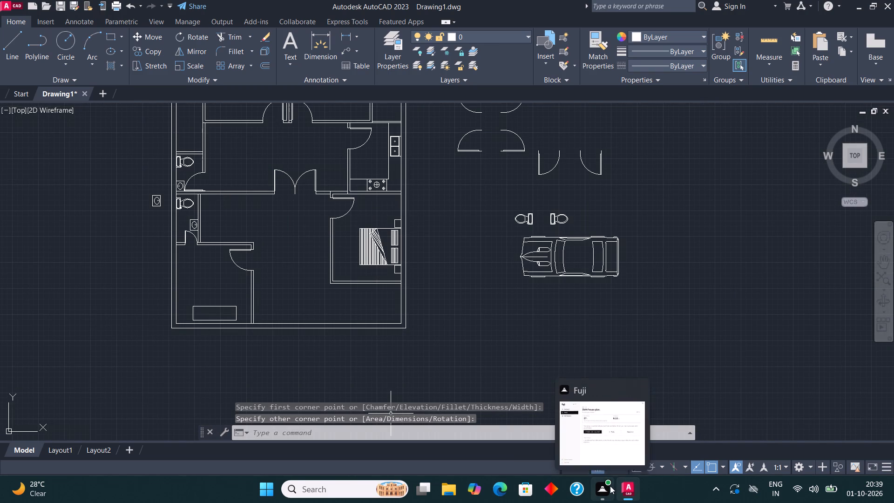
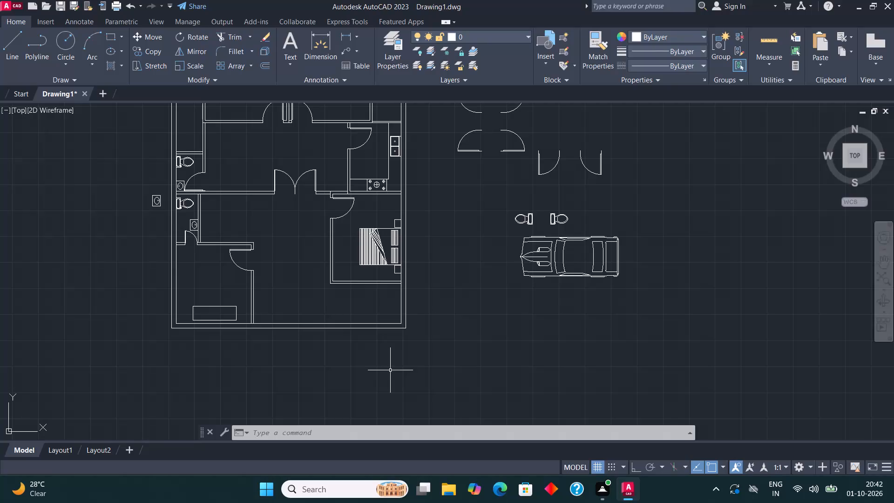
Draw a vertical line across the rectangle in the lower-left room, about a quarter of its length from its left end.
middle_click_drag(306, 292, 380, 365)
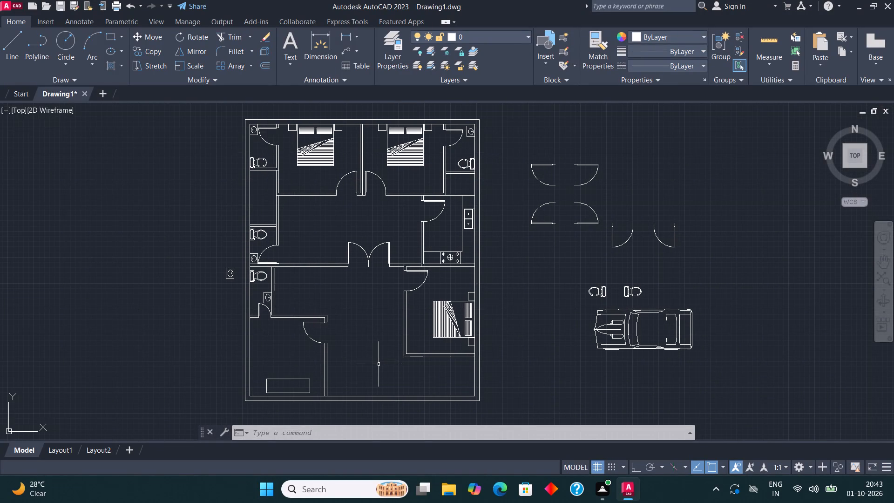
middle_click_drag(321, 330, 317, 265)
scroll(285, 316, "up", 3)
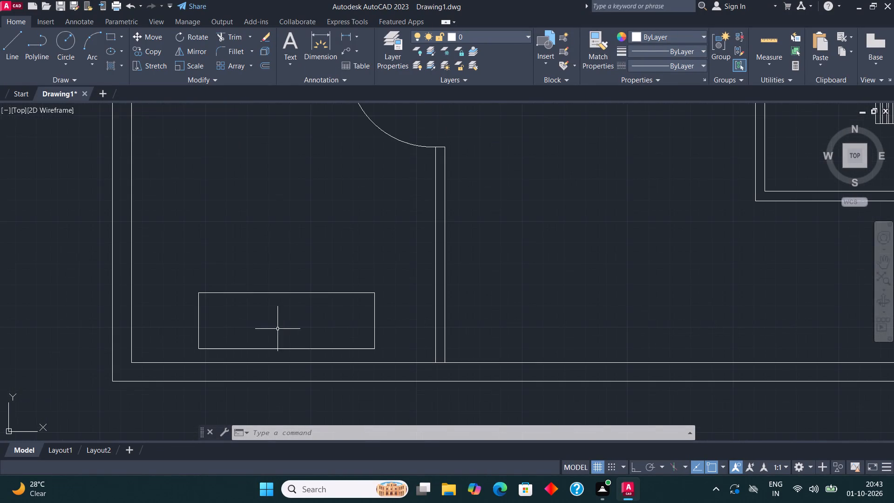
left_click(16, 36)
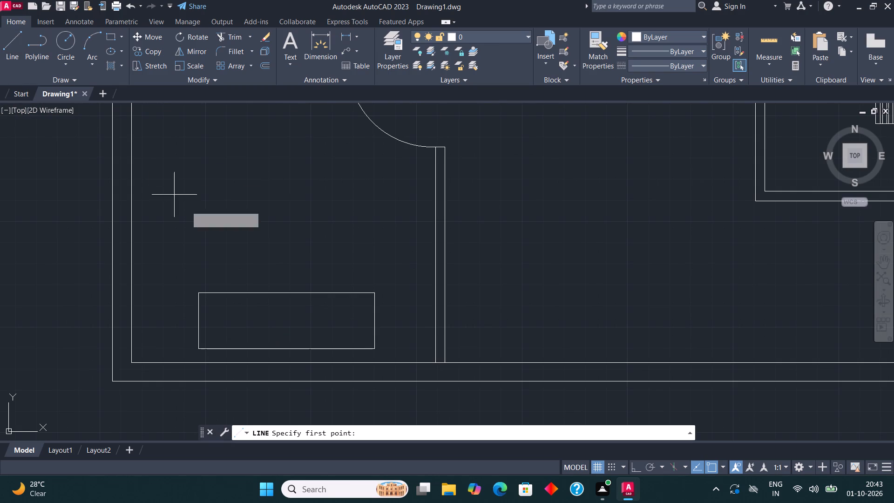
left_click(244, 292)
left_click(246, 349)
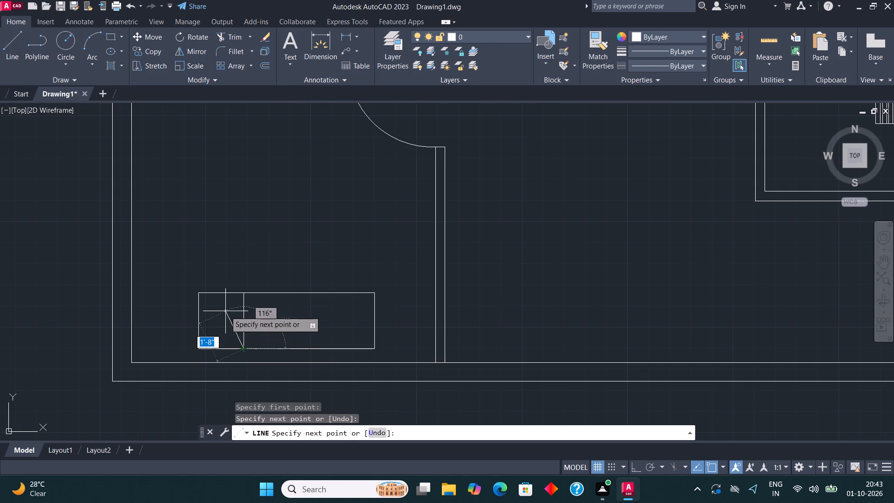
key("space")
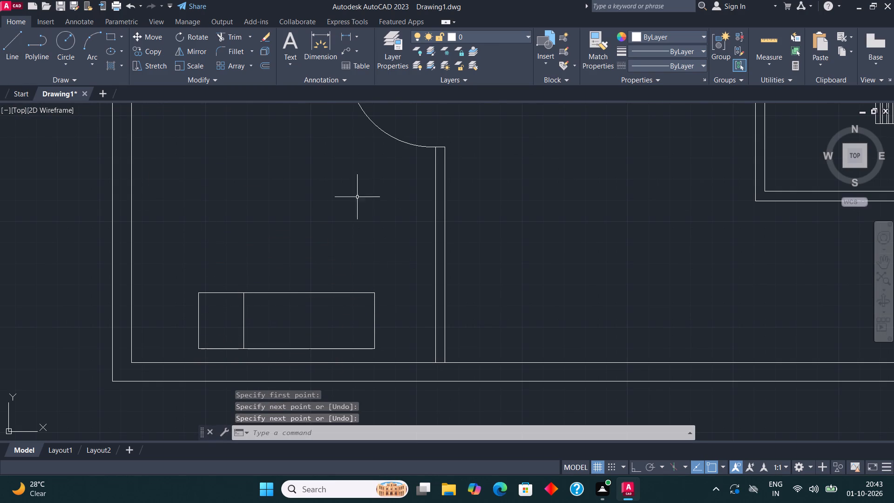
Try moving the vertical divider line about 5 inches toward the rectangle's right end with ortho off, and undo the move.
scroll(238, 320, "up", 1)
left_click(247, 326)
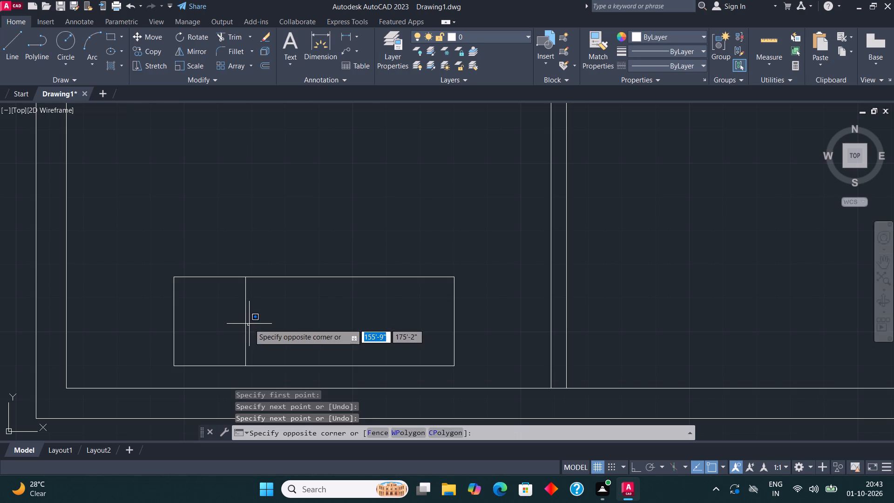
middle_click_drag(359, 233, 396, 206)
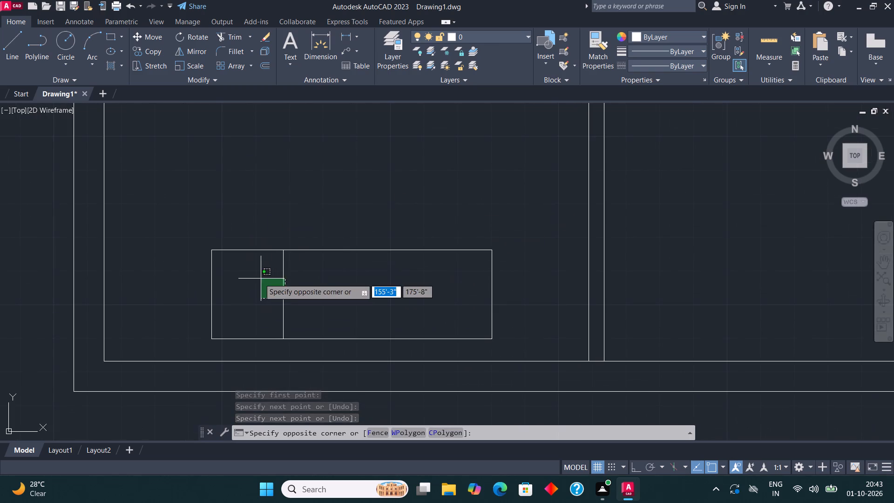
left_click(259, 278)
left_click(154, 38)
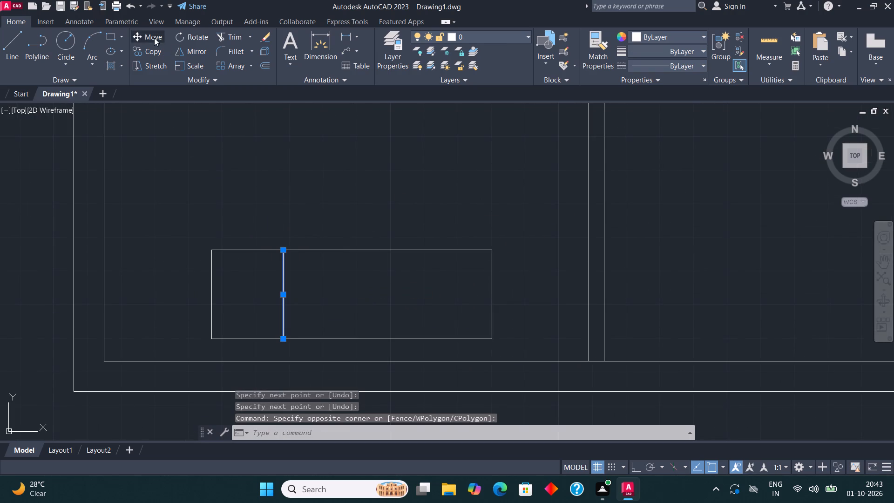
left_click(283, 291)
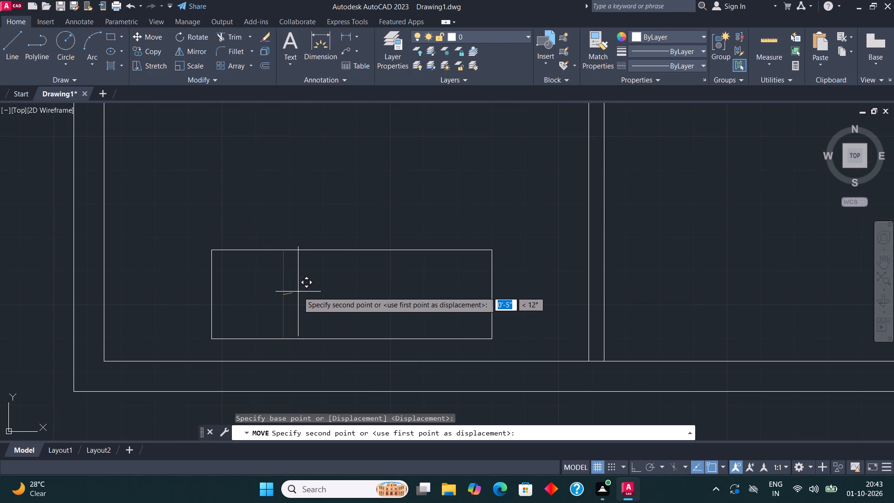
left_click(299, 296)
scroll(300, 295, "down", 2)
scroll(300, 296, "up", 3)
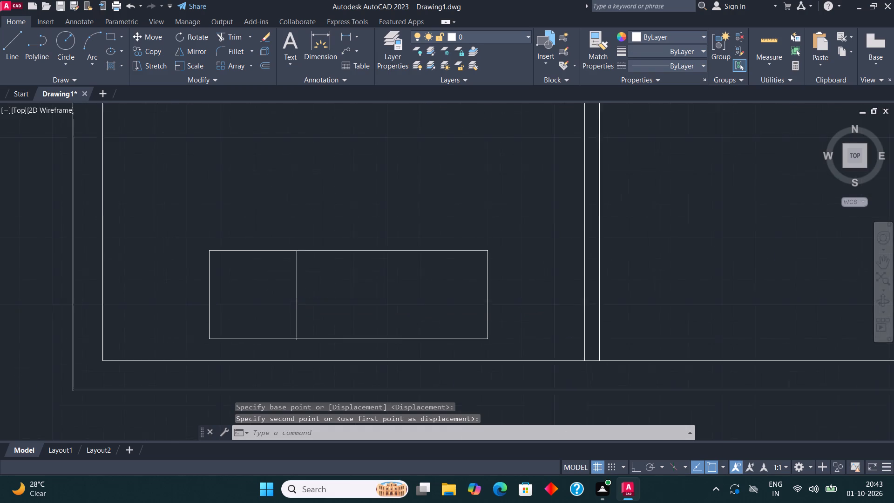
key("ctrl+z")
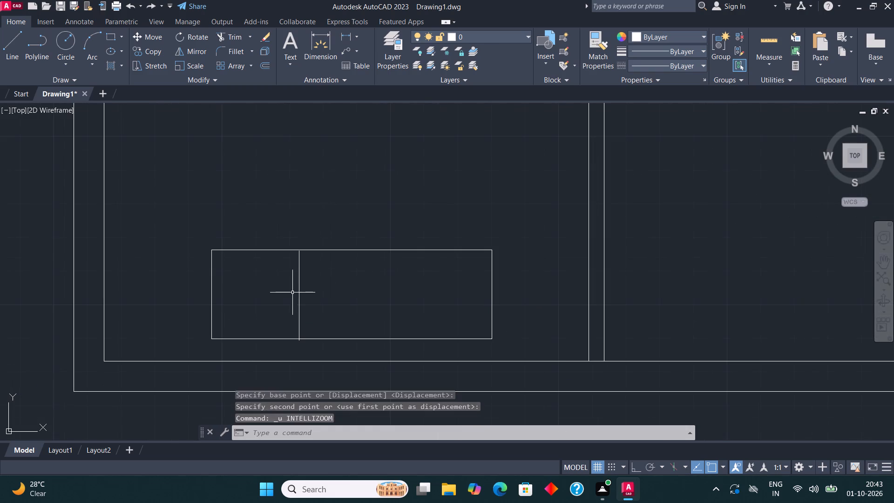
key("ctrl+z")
Turn ortho on and move the divider line horizontally a few inches right, to nearly a third of the rectangle's length.
scroll(295, 295, "up", 2)
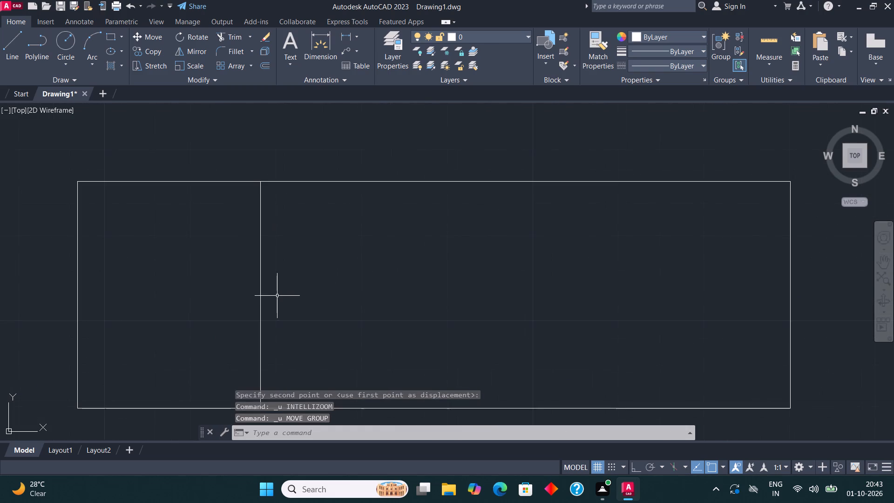
left_click(263, 285)
left_click(255, 280)
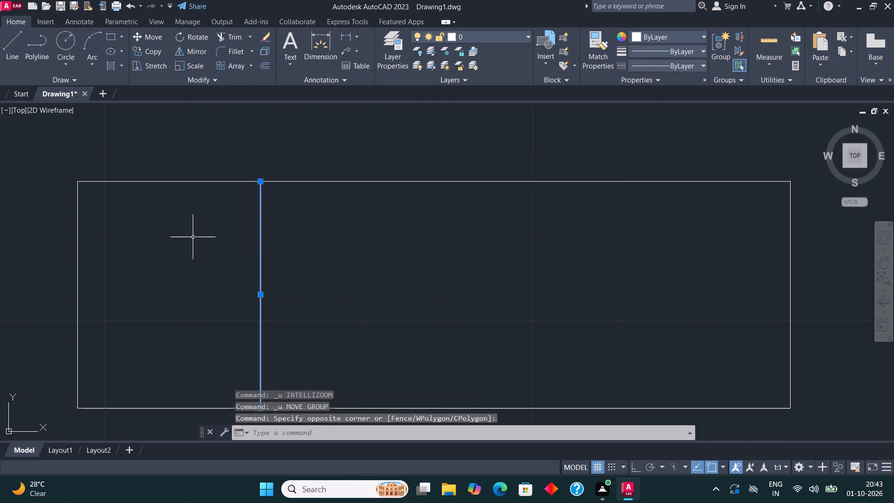
key("F8")
scroll(264, 285, "down", 2)
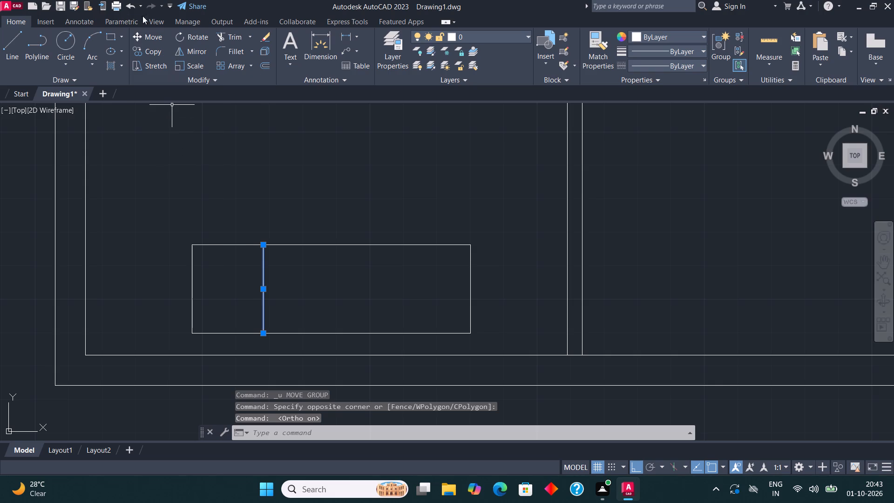
left_click(148, 36)
left_click(257, 292)
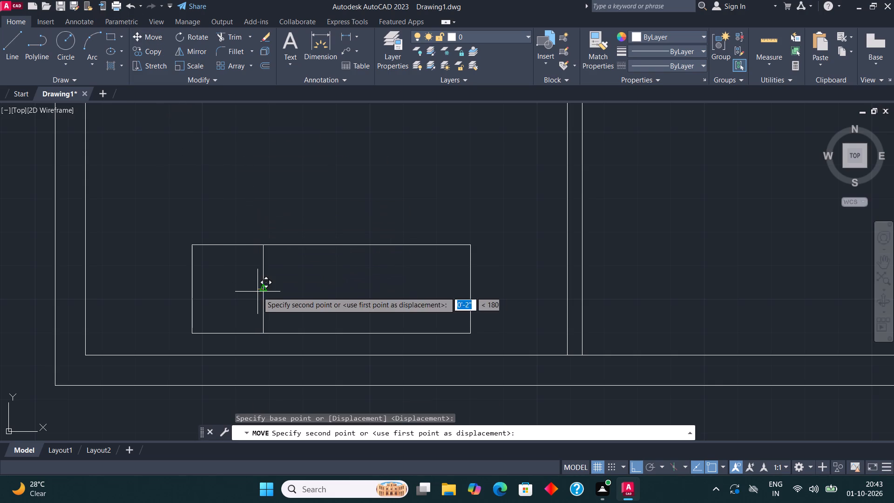
left_click(276, 289)
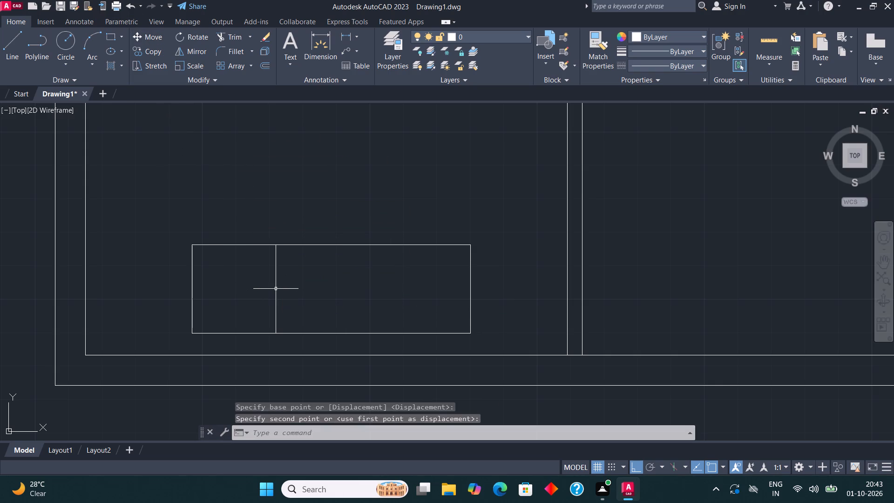
Copy the divider line horizontally to the right, to about two-thirds of the rectangle's length, making three seat sections.
left_click(276, 289)
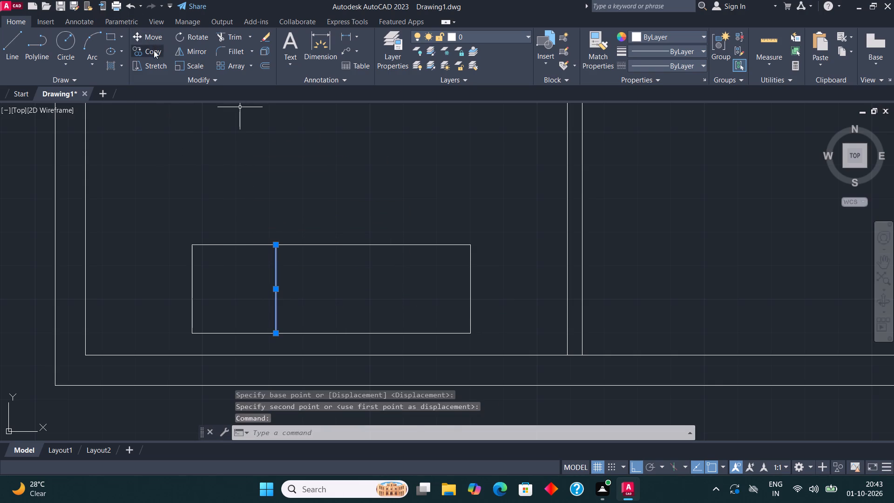
left_click(154, 50)
left_click(279, 278)
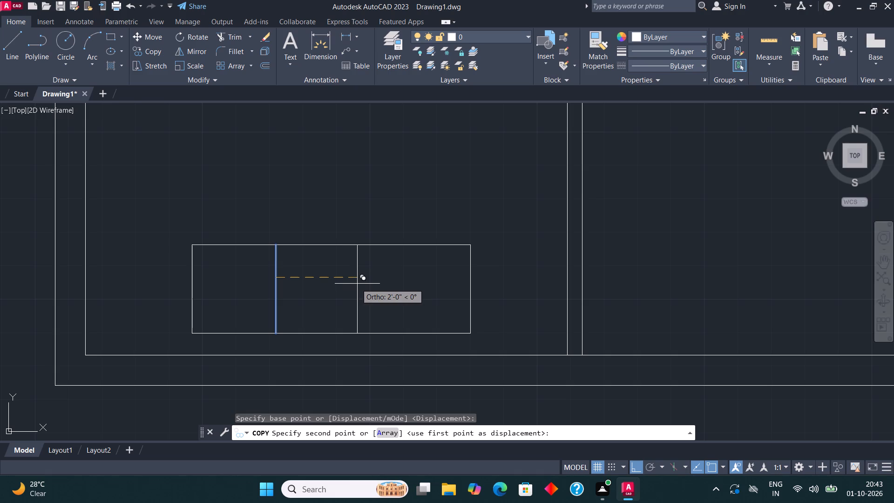
left_click(374, 280)
key("space")
Move the left divider line slightly to the right so the left and middle sections become more equal in width.
left_click(360, 213)
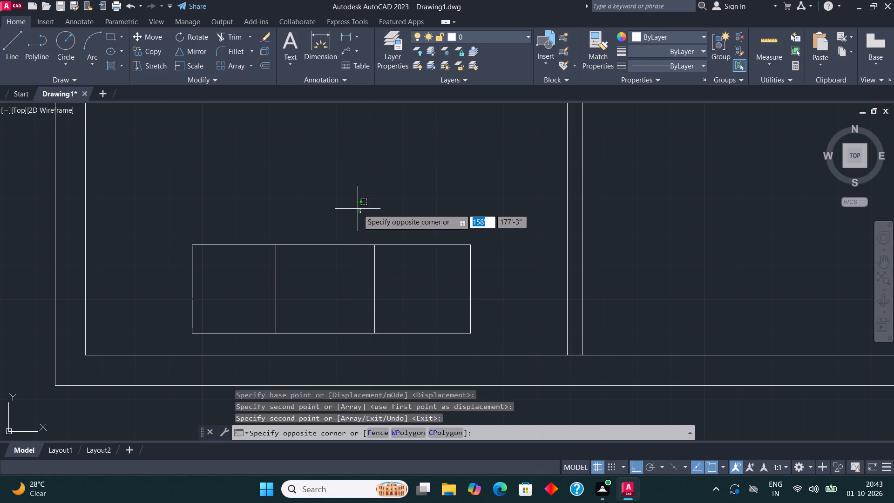
scroll(356, 218, "down", 3)
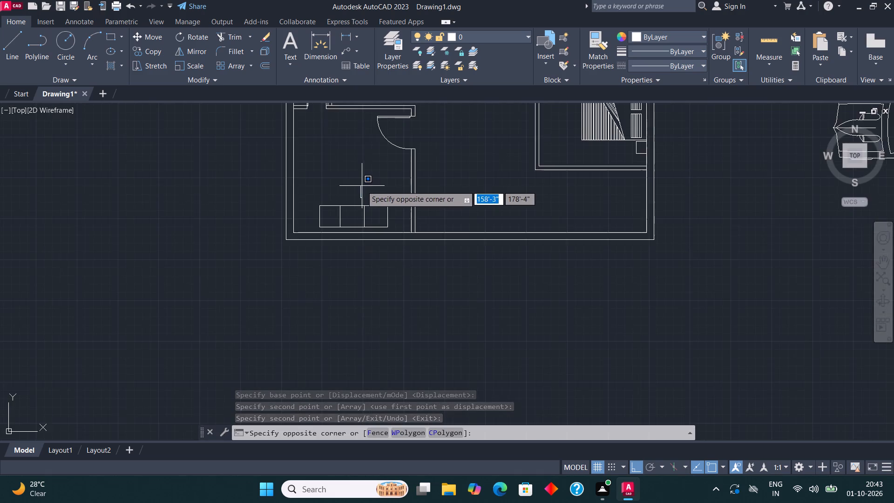
middle_click_drag(365, 186, 398, 189)
scroll(397, 194, "up", 2)
left_click(381, 167)
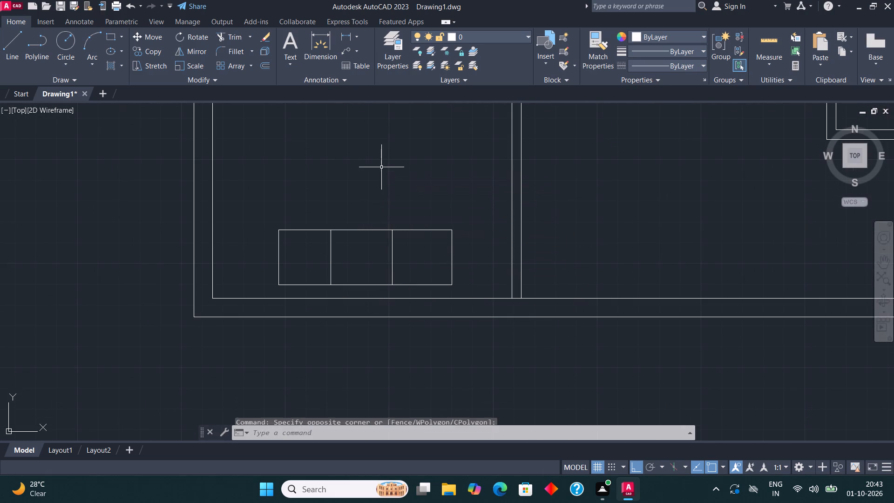
scroll(393, 293, "up", 2)
left_click(231, 202)
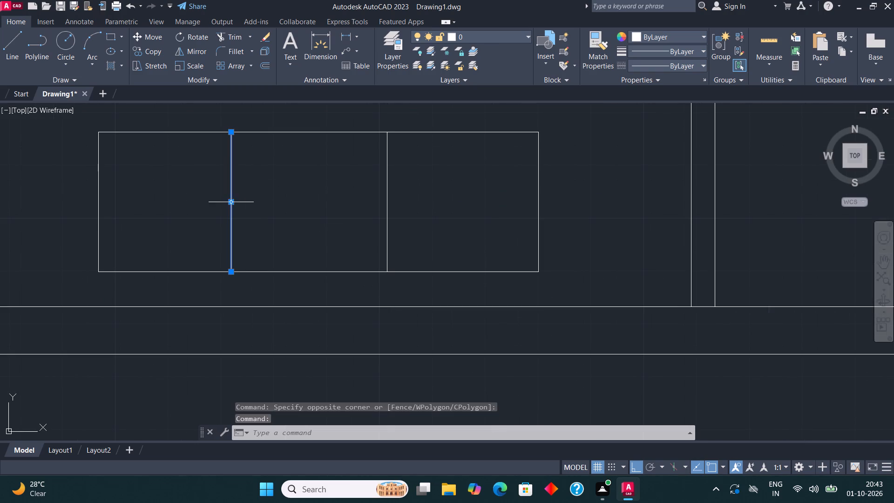
left_click(150, 38)
left_click(229, 195)
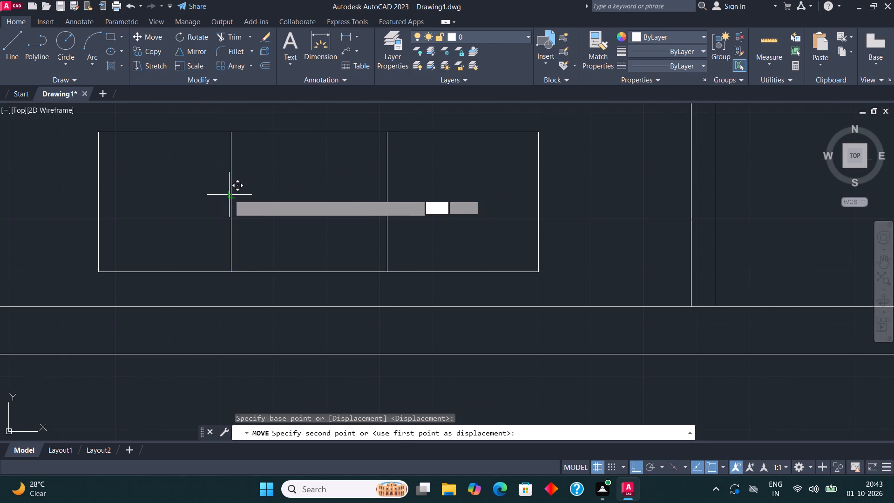
left_click(239, 193)
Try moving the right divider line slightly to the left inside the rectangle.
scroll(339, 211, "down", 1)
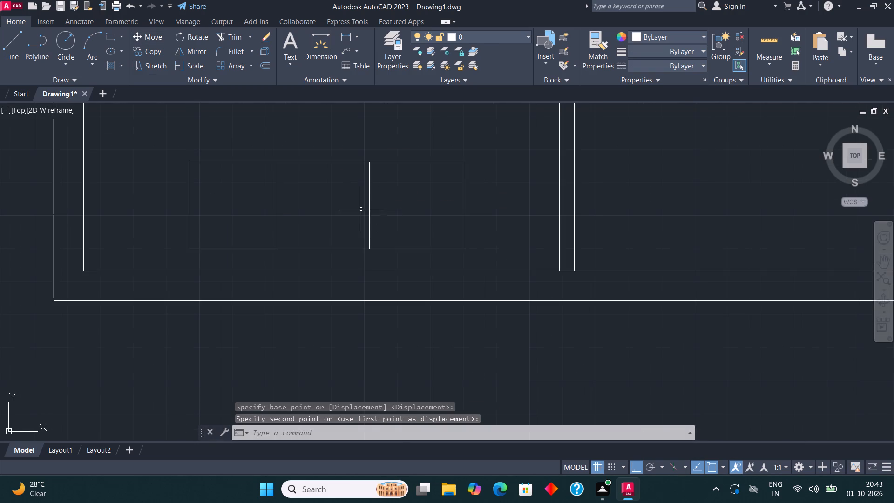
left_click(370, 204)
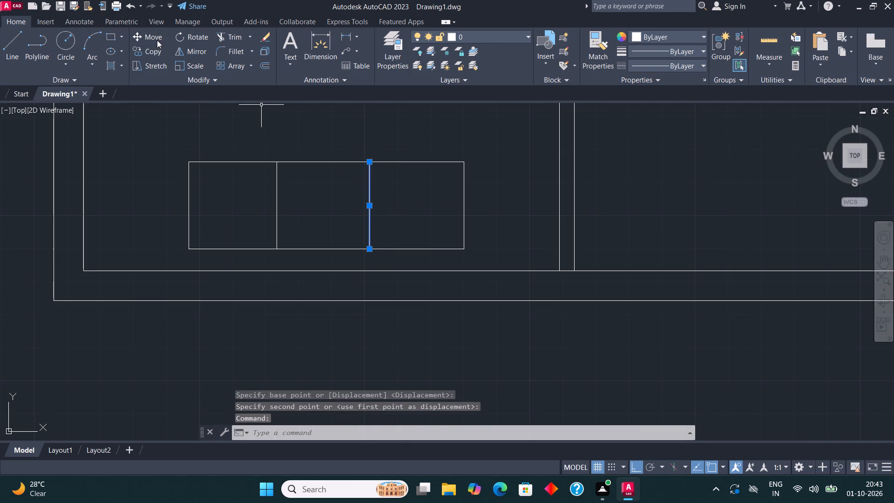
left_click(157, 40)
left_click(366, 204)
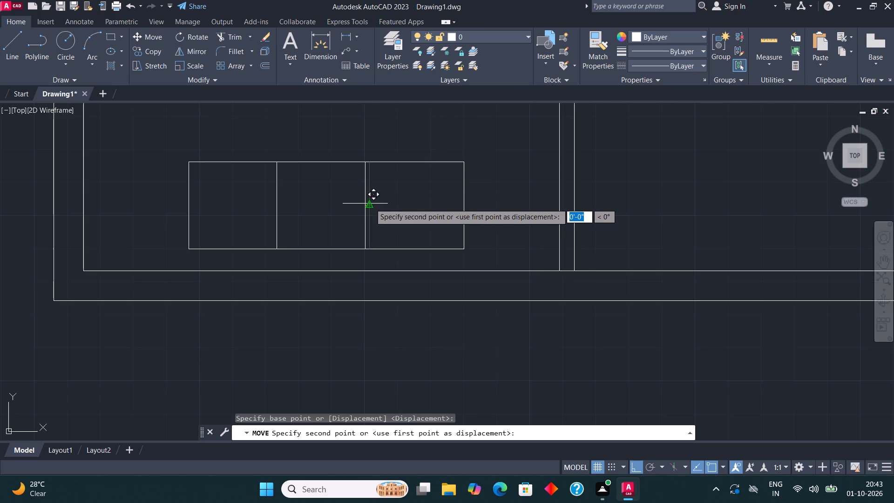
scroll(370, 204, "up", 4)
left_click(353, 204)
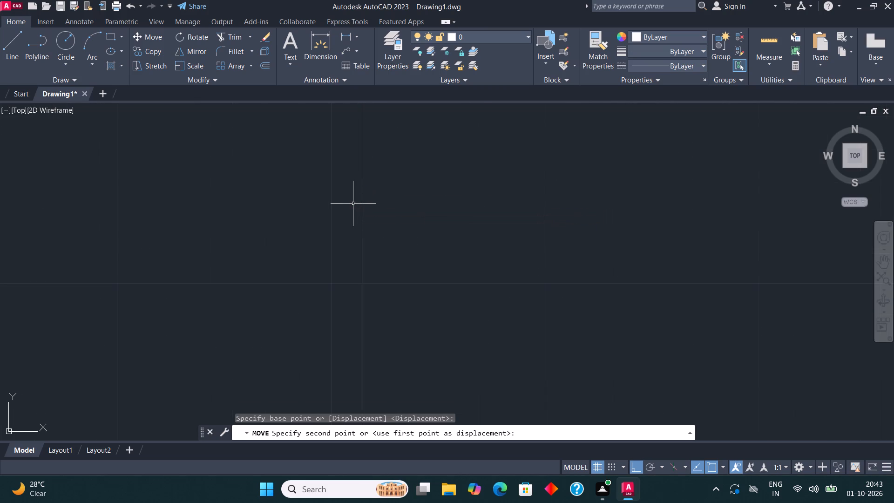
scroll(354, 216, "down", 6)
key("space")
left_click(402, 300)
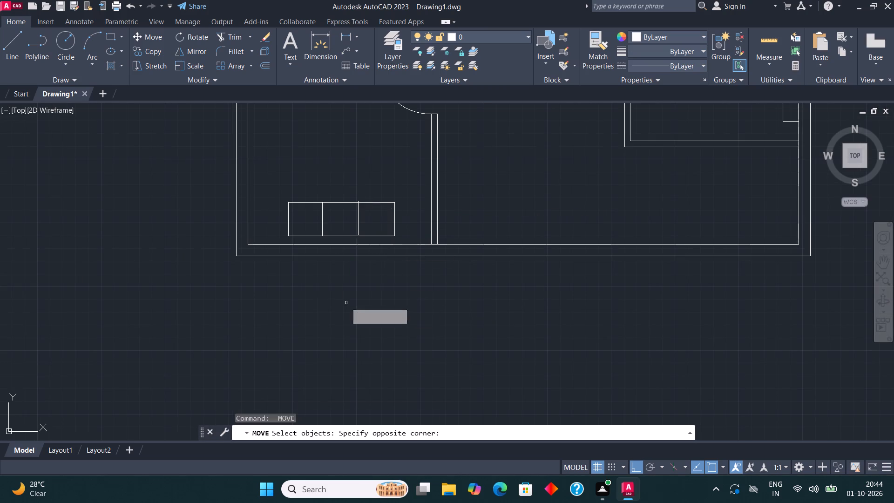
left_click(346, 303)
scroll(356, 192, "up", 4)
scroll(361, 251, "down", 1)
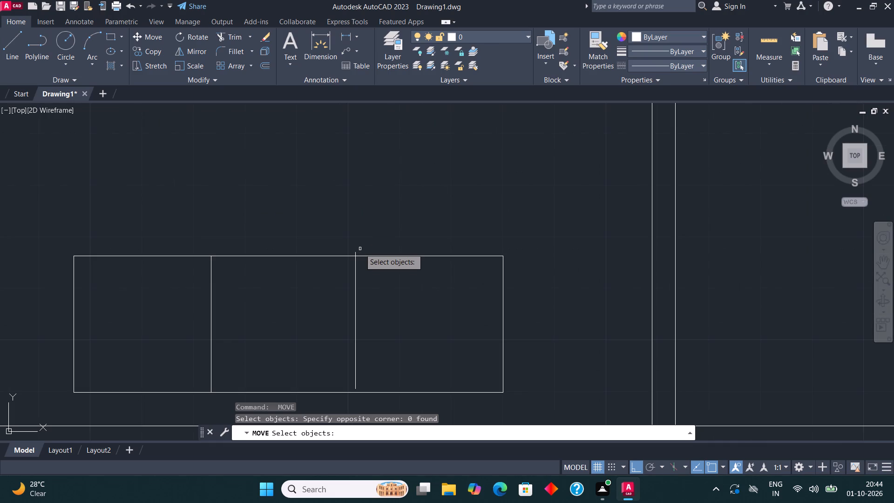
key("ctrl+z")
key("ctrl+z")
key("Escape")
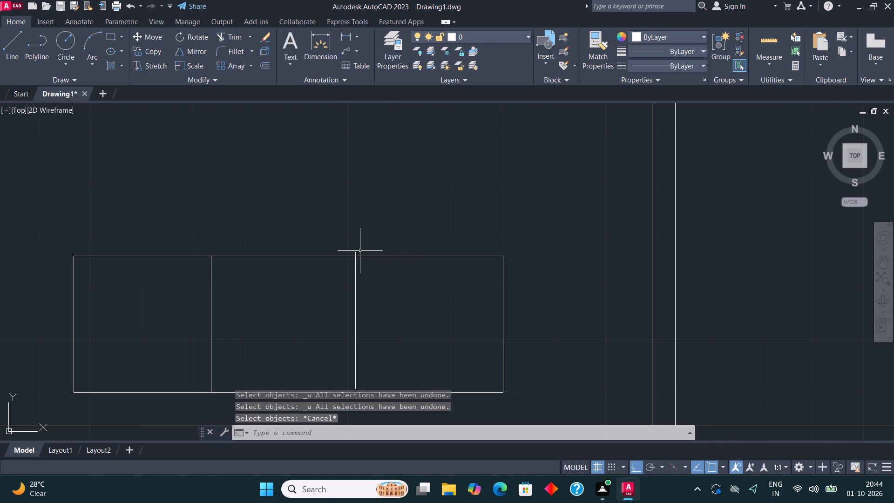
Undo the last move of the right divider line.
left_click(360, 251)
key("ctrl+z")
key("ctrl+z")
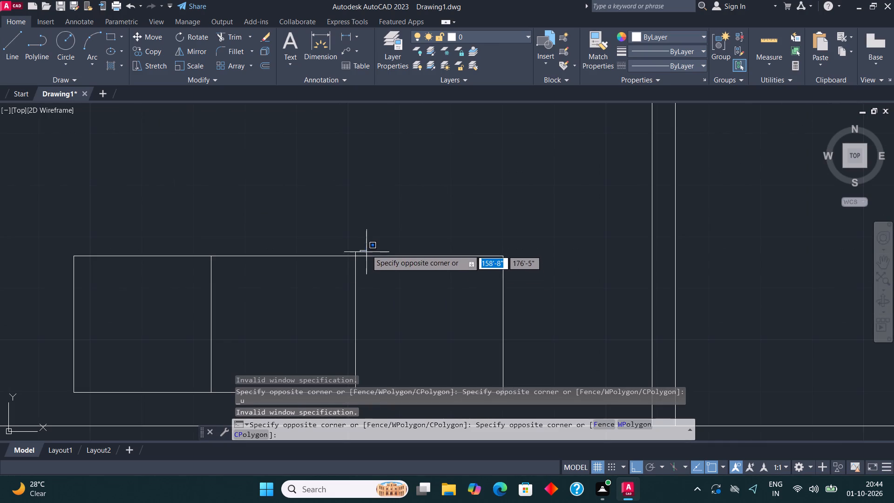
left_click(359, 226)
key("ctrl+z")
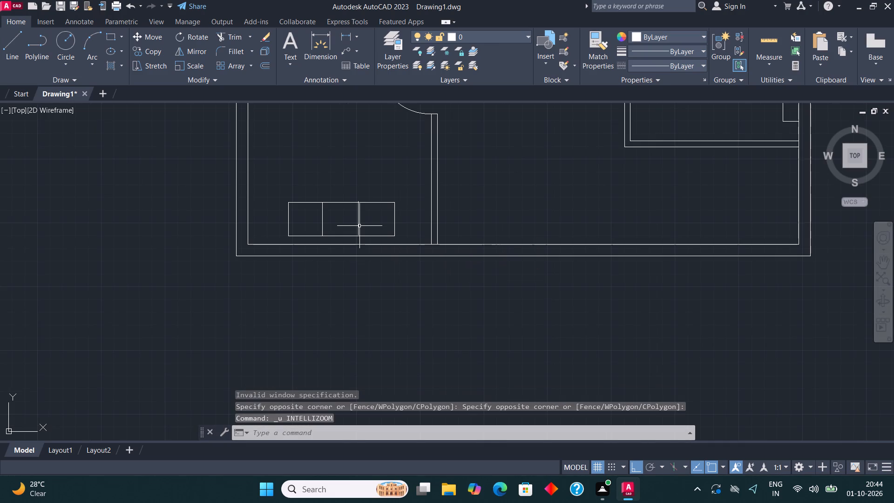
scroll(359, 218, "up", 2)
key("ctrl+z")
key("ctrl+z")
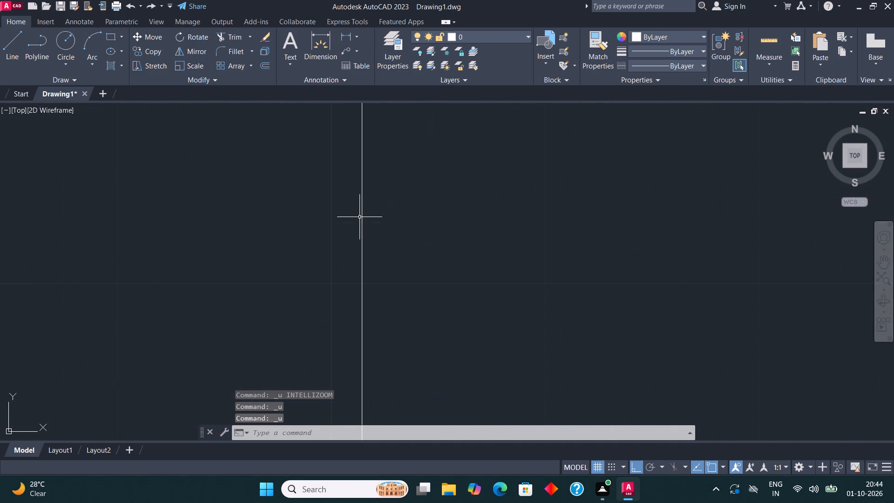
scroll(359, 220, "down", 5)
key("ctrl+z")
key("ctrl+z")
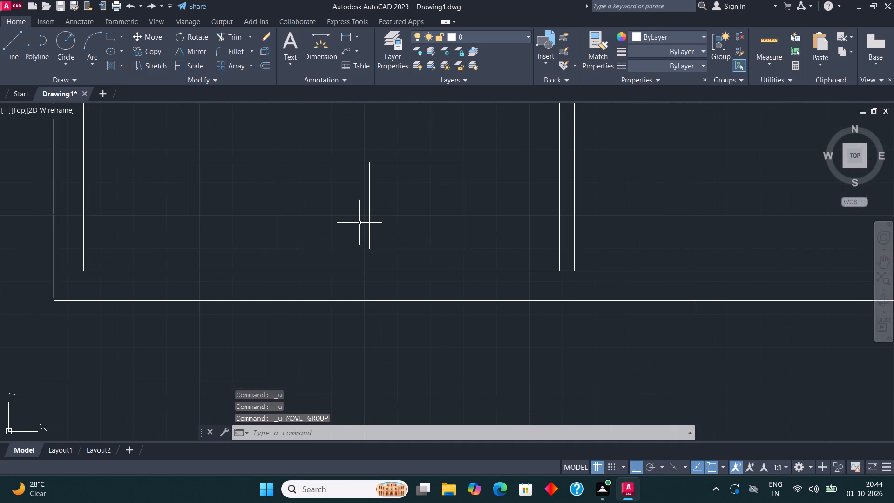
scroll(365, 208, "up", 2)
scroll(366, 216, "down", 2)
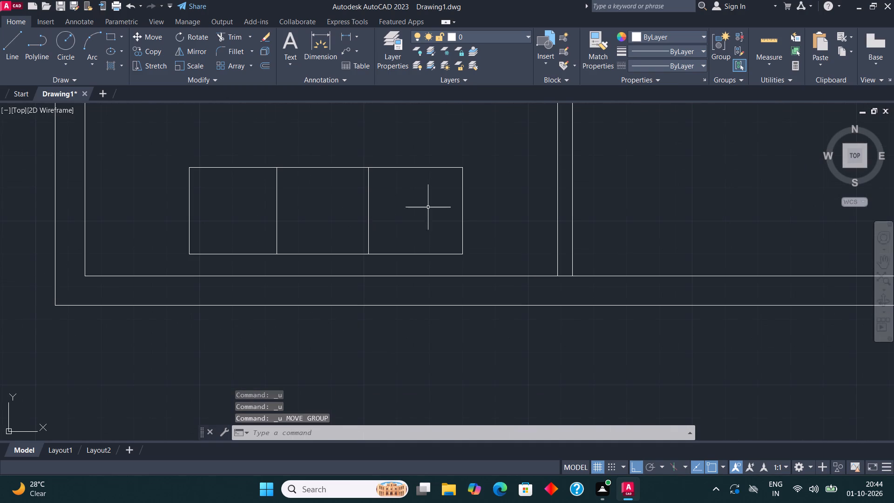
Draw a start-end-direction arc bulging upward from the sofa rectangle's top-left corner to the left divider's top end.
middle_click_drag(213, 211, 240, 236)
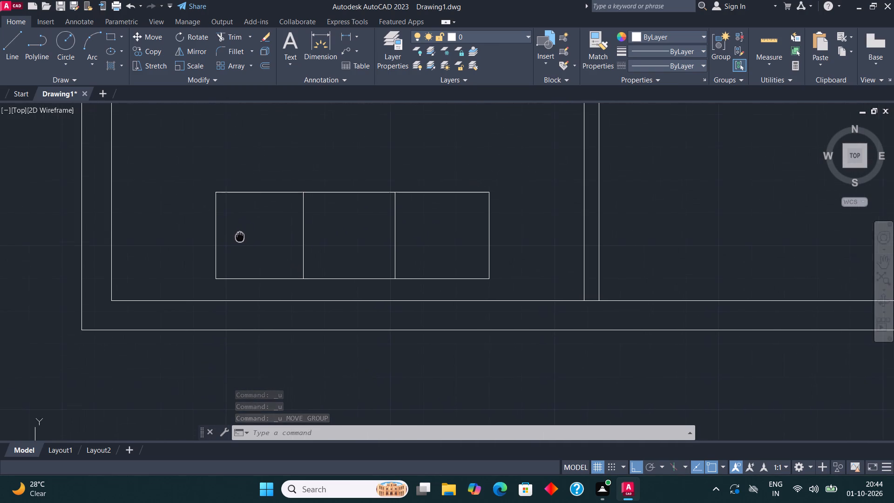
middle_click_drag(240, 236, 239, 236)
left_click(97, 65)
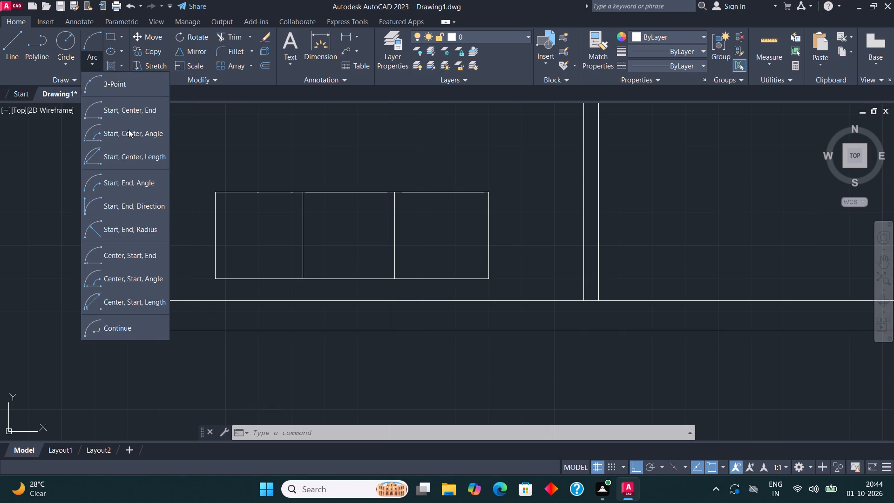
left_click(147, 199)
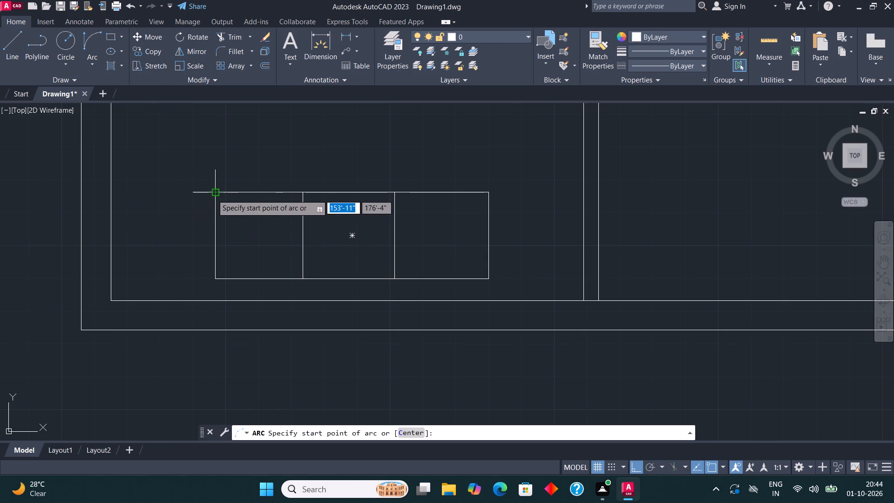
left_click(212, 195)
left_click(302, 194)
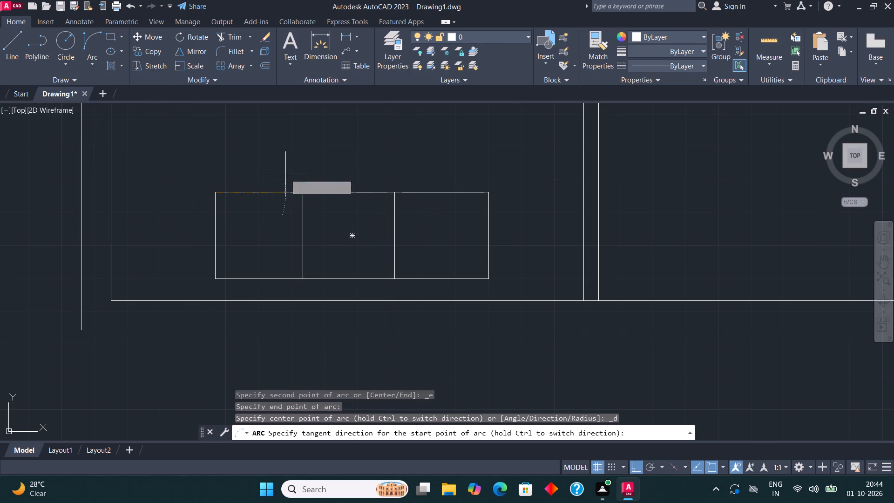
left_click(257, 167)
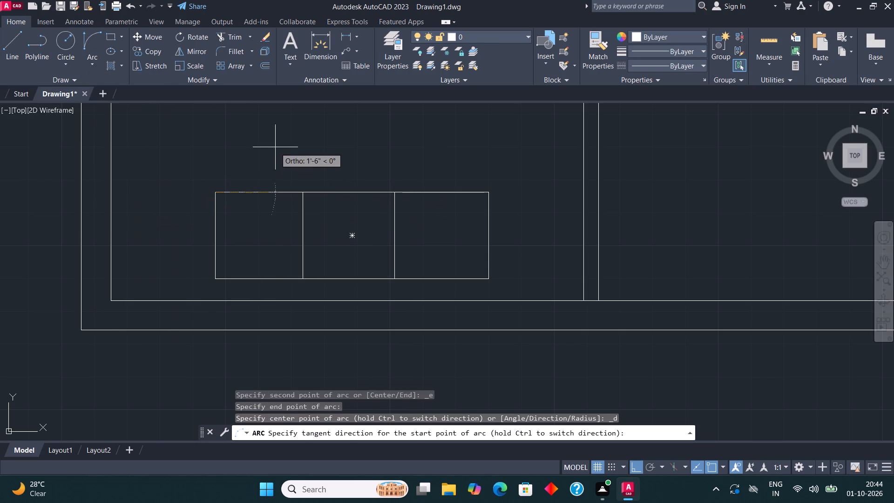
left_click(277, 142)
Flatten the arc over the left seat into a shallow curve by lowering its midpoint towards the rectangle's top edge.
left_click(255, 150)
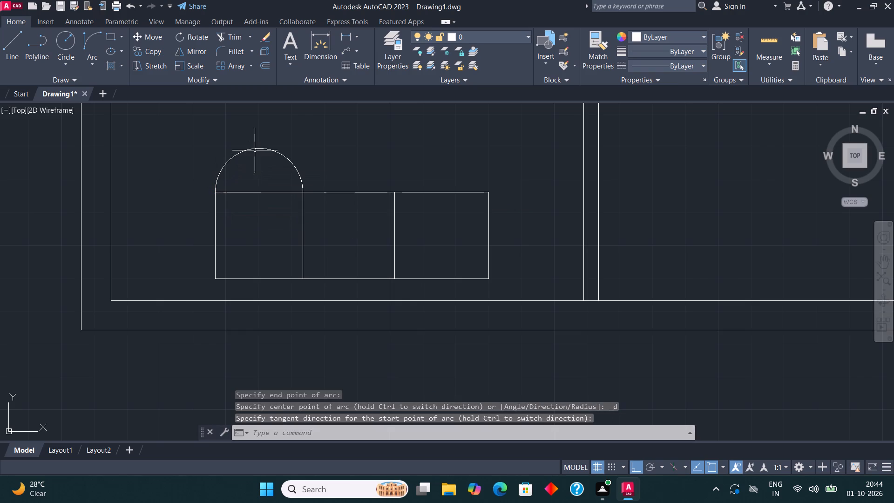
left_click(257, 146)
left_click(255, 153)
left_click(257, 149)
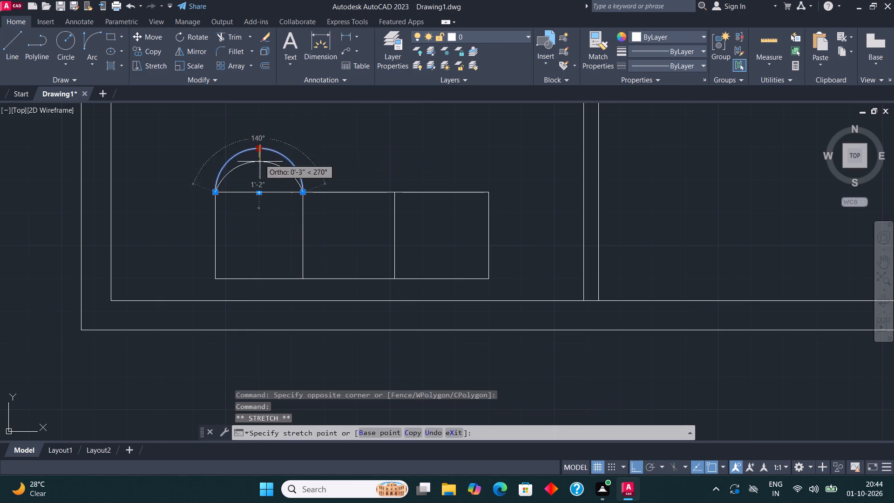
left_click(262, 182)
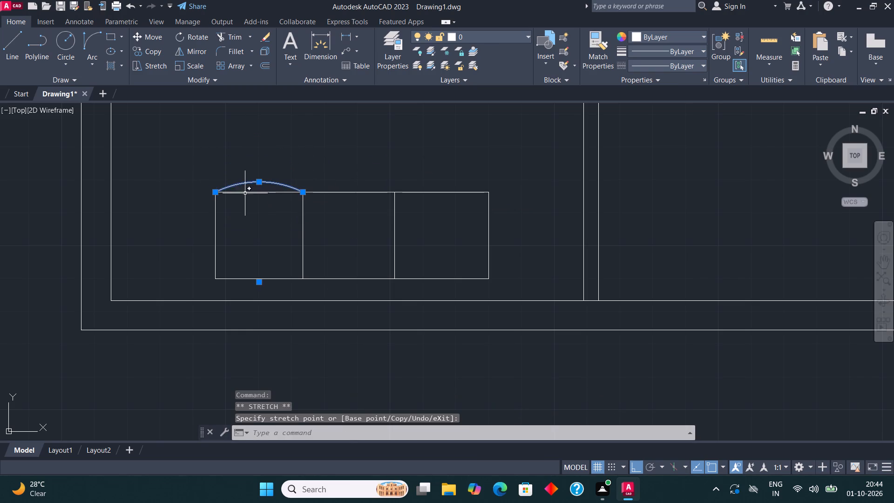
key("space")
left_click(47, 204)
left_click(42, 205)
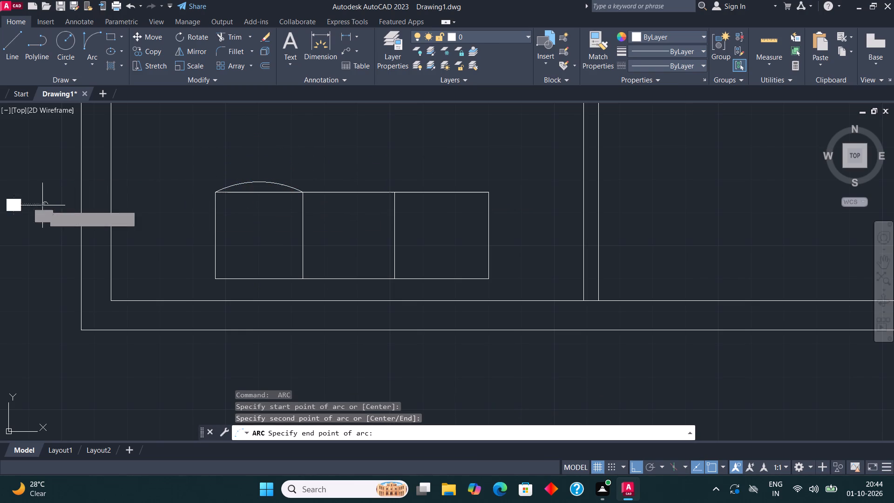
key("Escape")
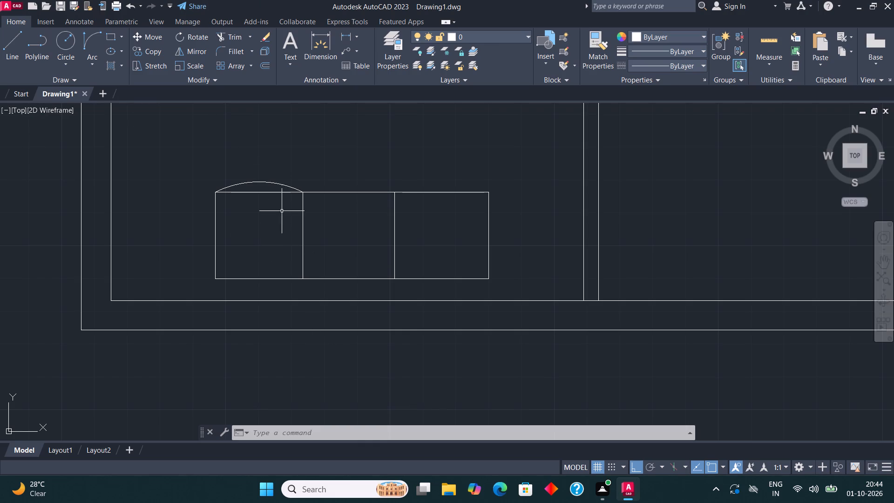
Copy the shallow arc from its left end to the tops of both dividers, over the middle and right seats.
middle_click_drag(282, 211, 277, 245)
scroll(269, 231, "up", 2)
left_click(261, 204)
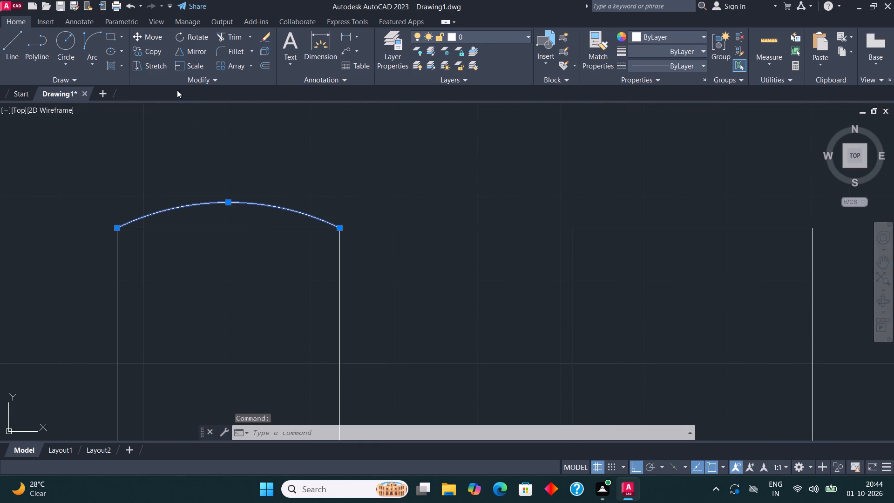
left_click(151, 49)
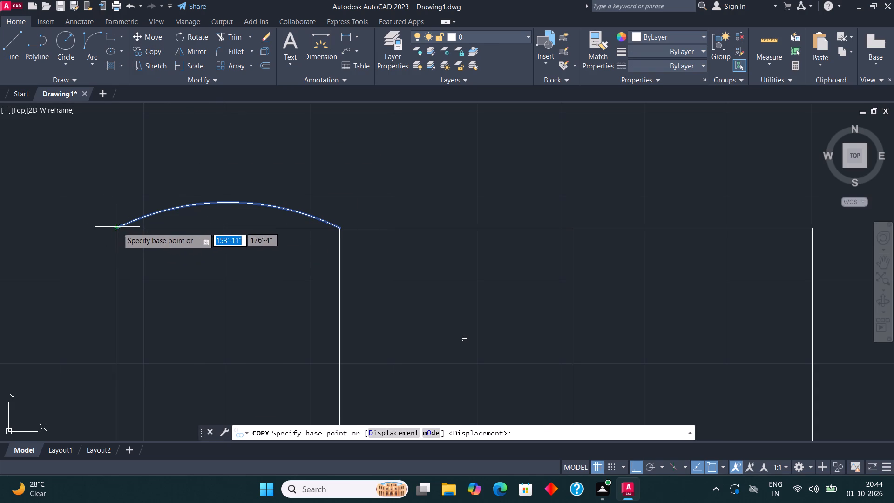
left_click(118, 227)
left_click(343, 223)
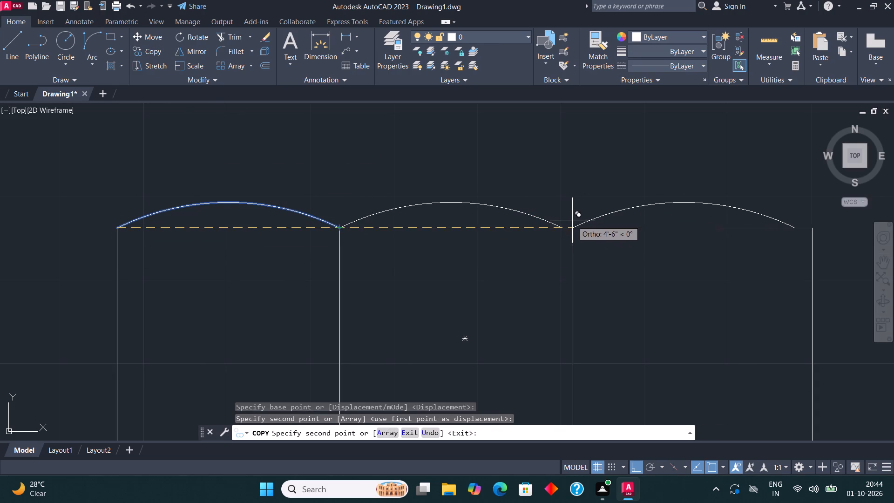
left_click(571, 228)
scroll(355, 251, "down", 1)
middle_click_drag(306, 251, 286, 245)
scroll(293, 246, "right", 2)
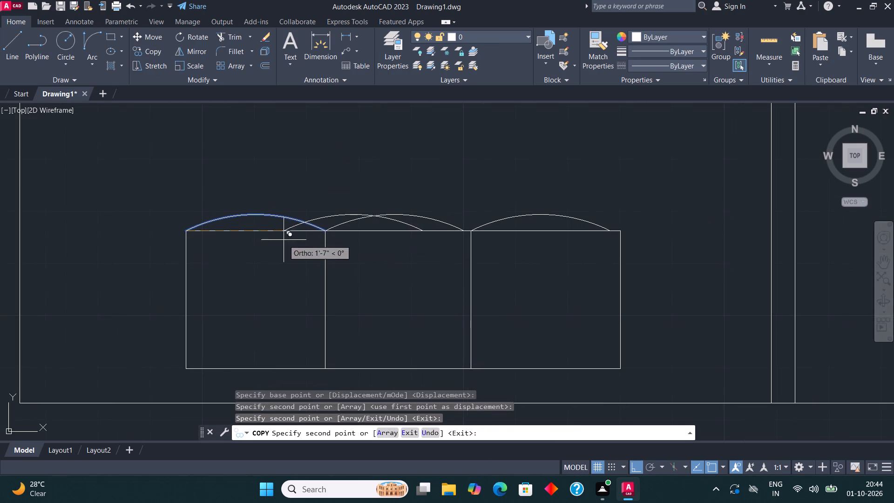
key("space")
Stretch the middle arc's right end to meet the top of the right divider.
scroll(563, 210, "down", 1)
scroll(563, 209, "up", 3)
left_click(253, 247)
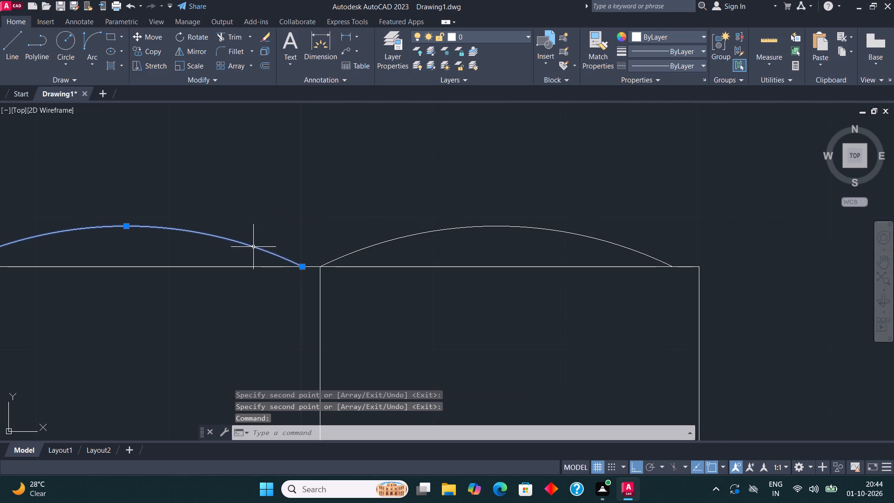
left_click(300, 267)
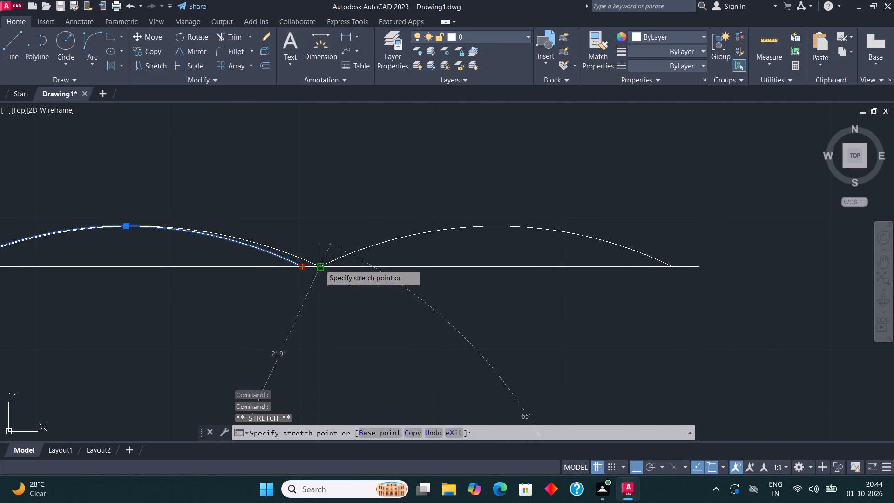
left_click(319, 265)
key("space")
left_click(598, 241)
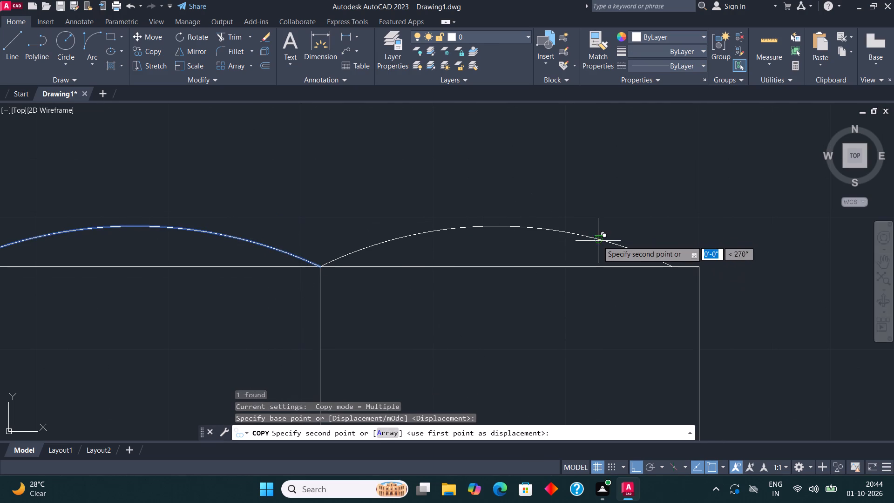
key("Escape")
Stretch the right arc's right end to the sofa rectangle's top-right corner.
left_click(580, 234)
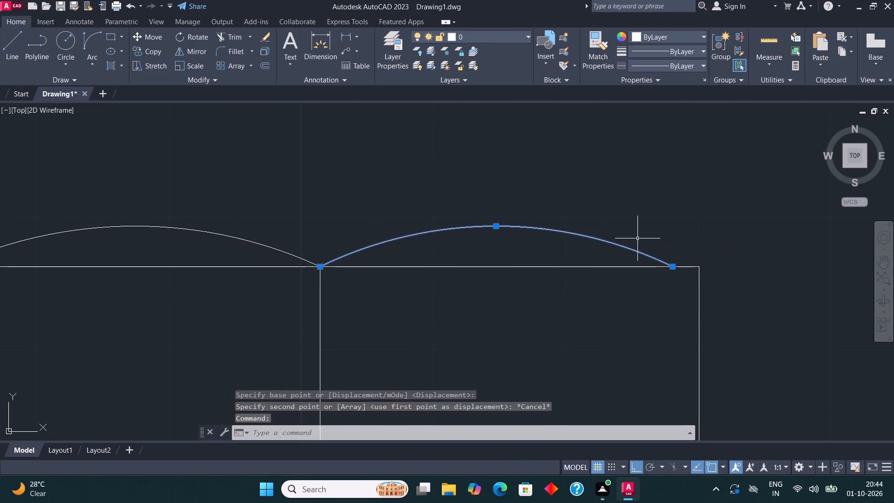
left_click(674, 265)
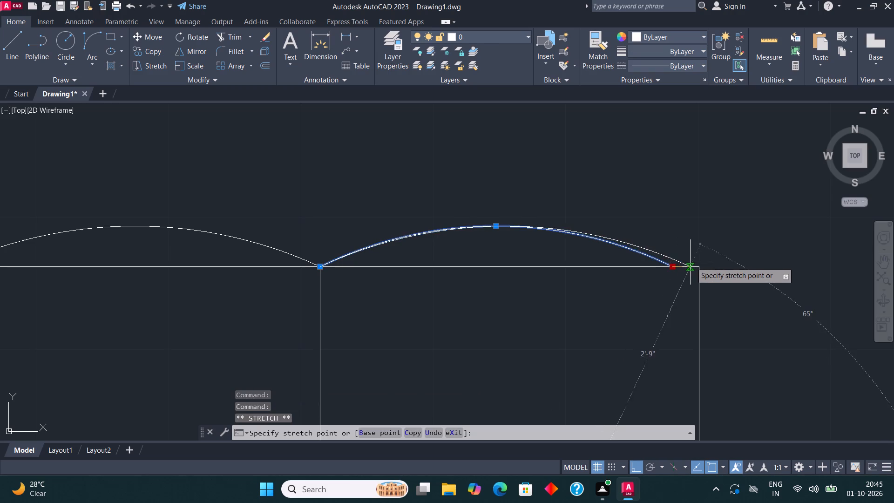
left_click(695, 265)
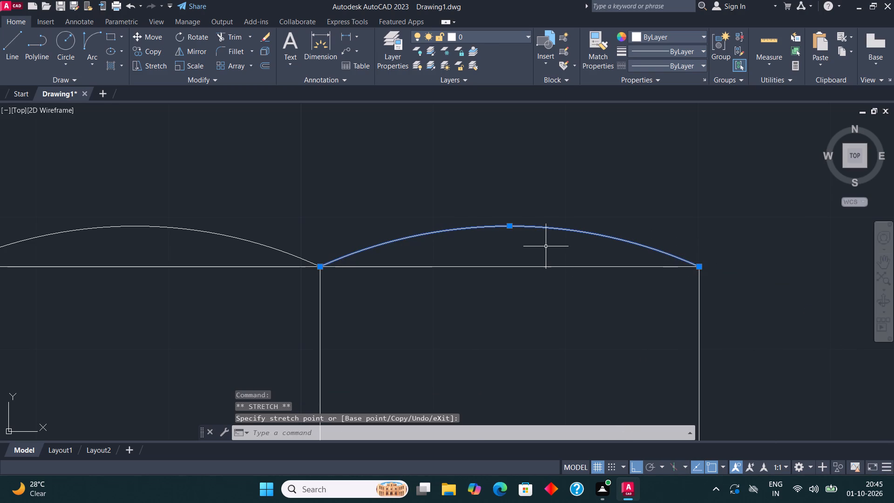
key("Escape")
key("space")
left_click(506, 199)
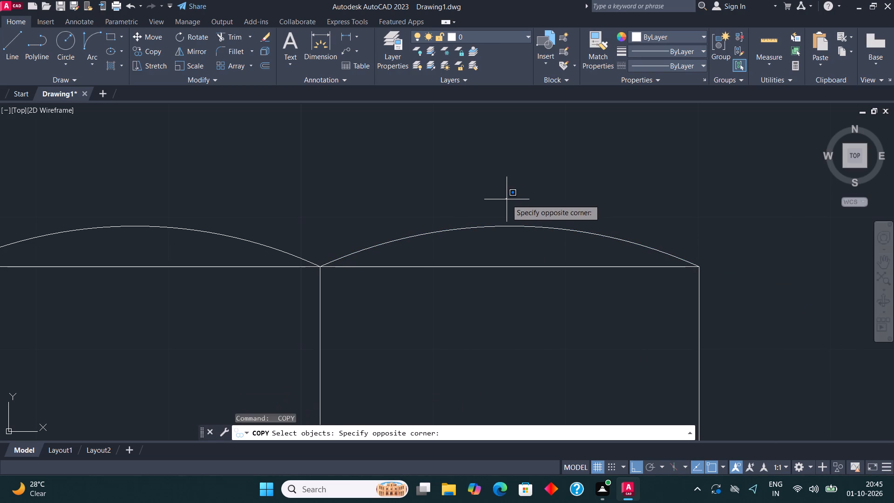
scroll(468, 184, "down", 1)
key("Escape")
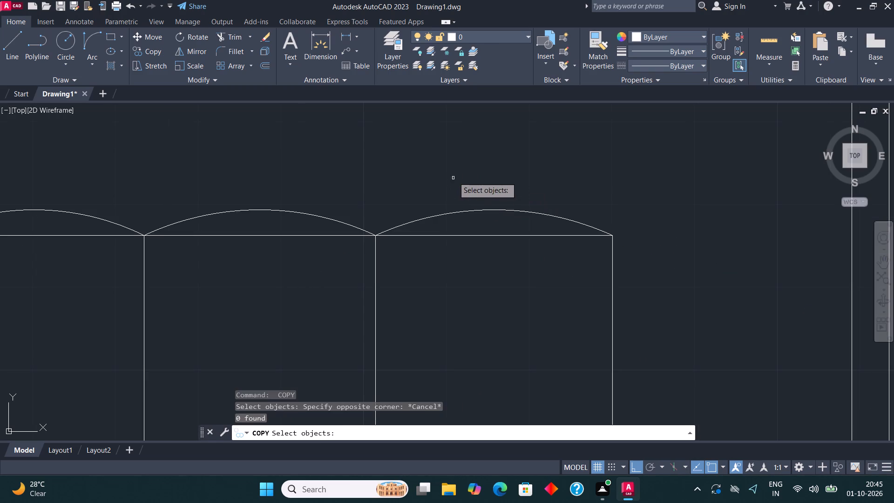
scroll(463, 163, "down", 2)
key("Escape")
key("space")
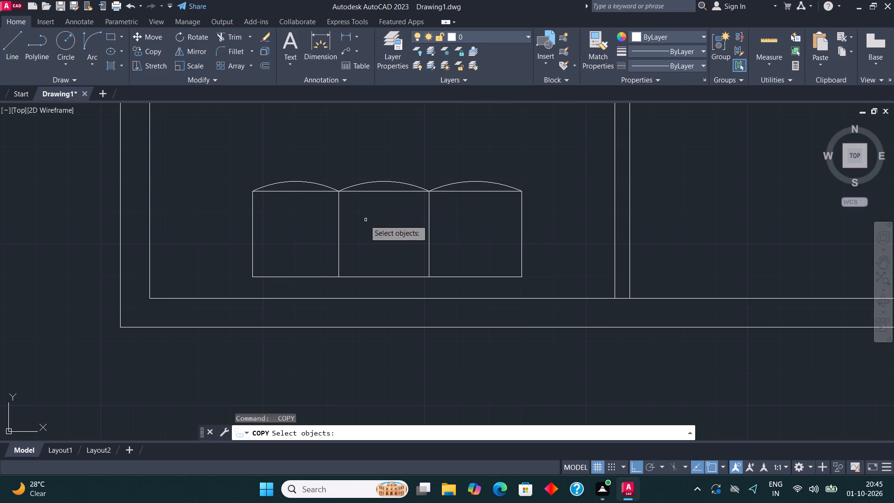
Draw lines about 4" outward from the sofa's left edge near its top, down below the seats, and across past the right edge.
middle_click_drag(358, 218, 349, 215)
scroll(299, 206, "up", 1)
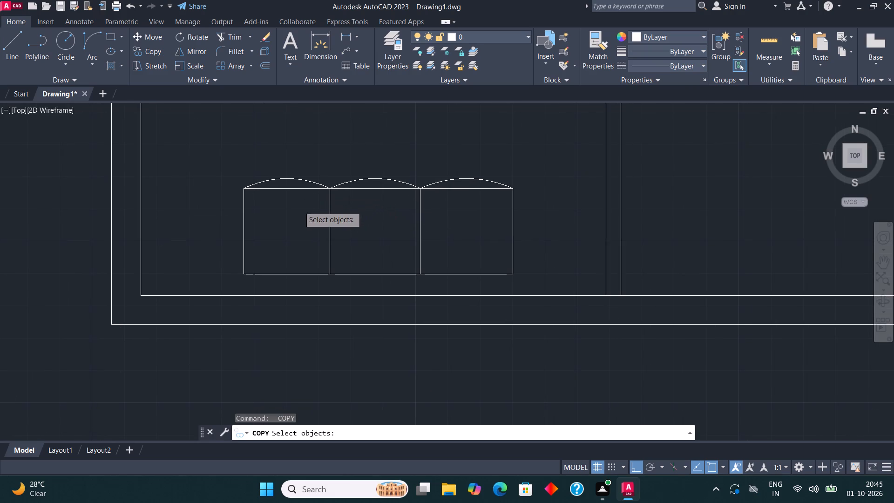
left_click(12, 49)
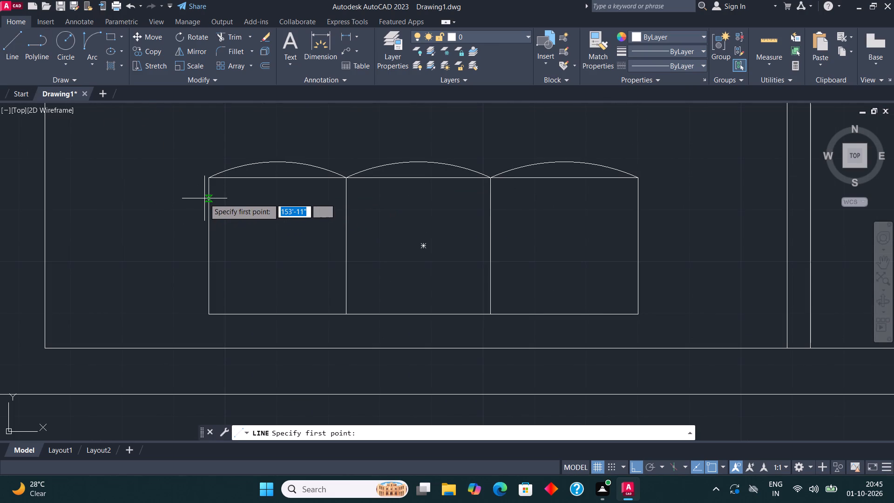
left_click(206, 197)
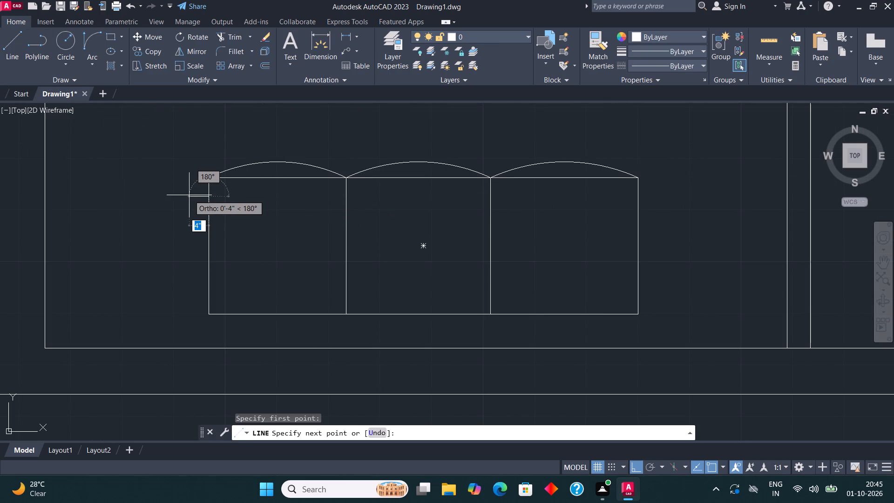
left_click(190, 195)
left_click(205, 331)
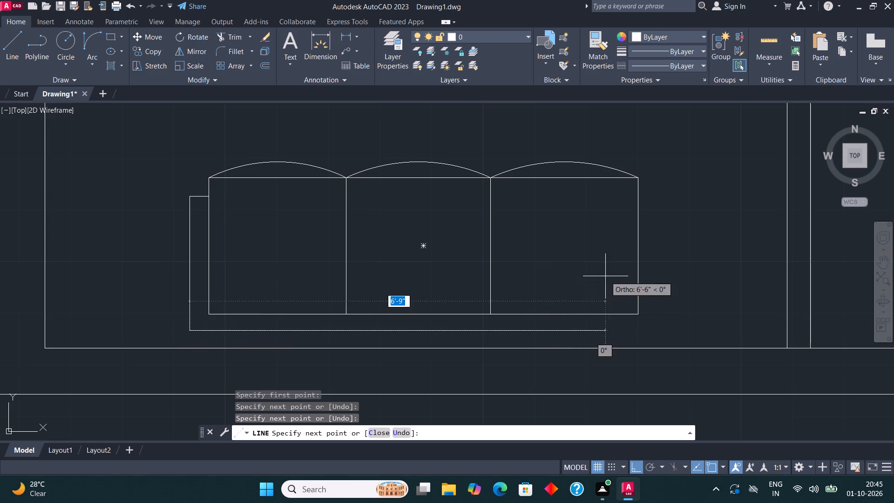
left_click(651, 305)
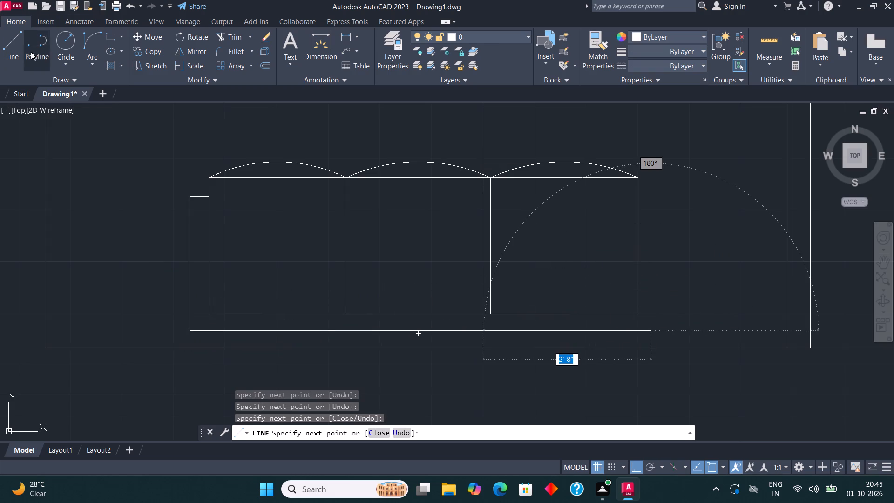
Draw the right armrest outline outward from the right edge, level with the left armrest's top, and down about 1'-8".
left_click(17, 45)
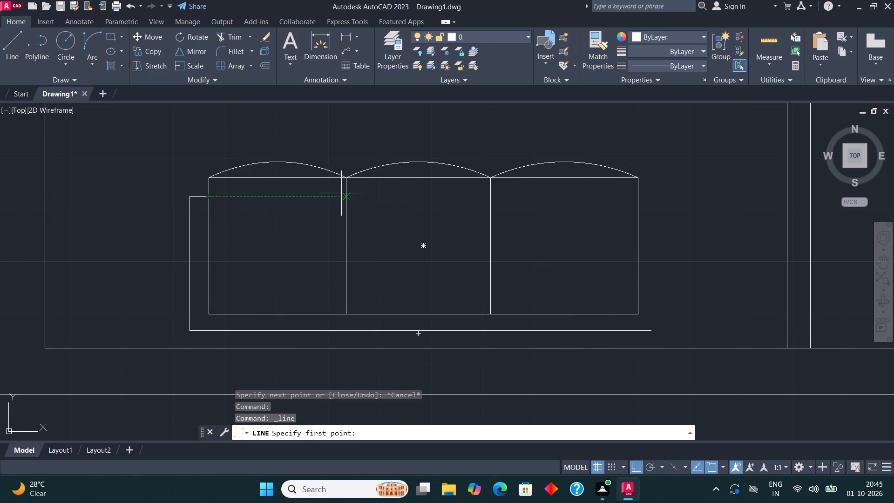
left_click(633, 196)
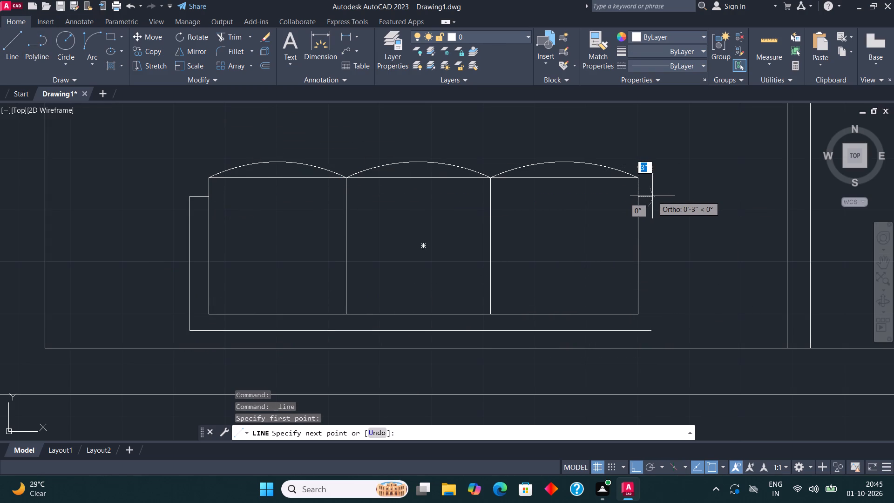
left_click(657, 196)
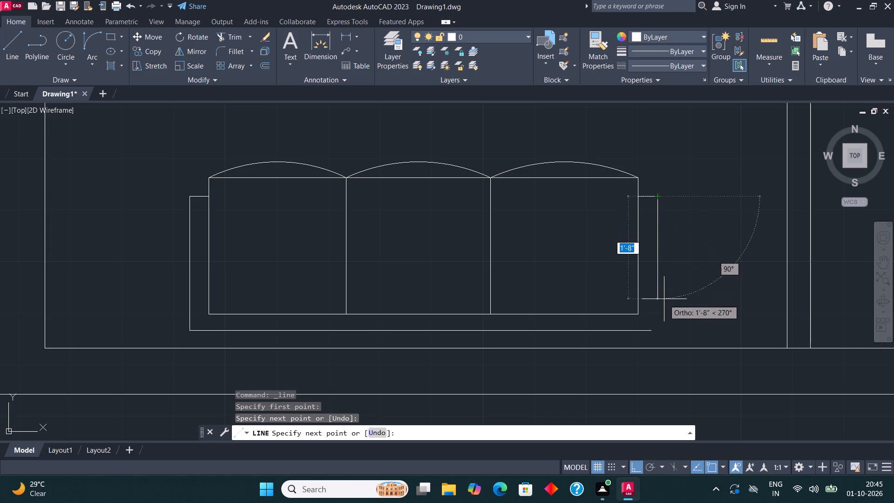
left_click(664, 300)
Fillet the line below the seats with the right armrest's vertical line to close the sofa's lower-right corner.
left_click(232, 55)
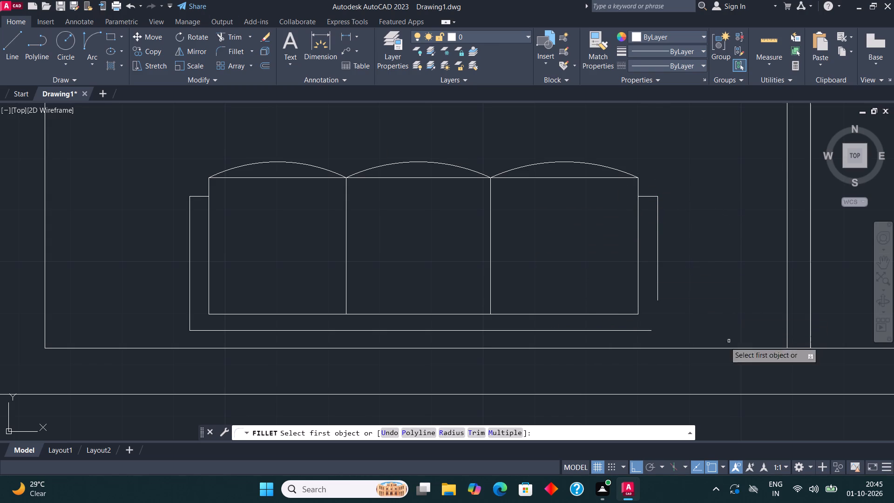
left_click(646, 329)
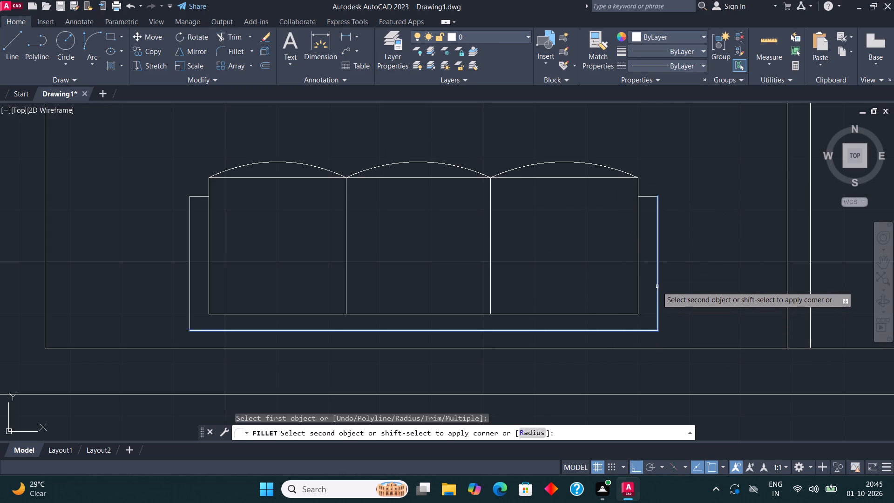
left_click(657, 286)
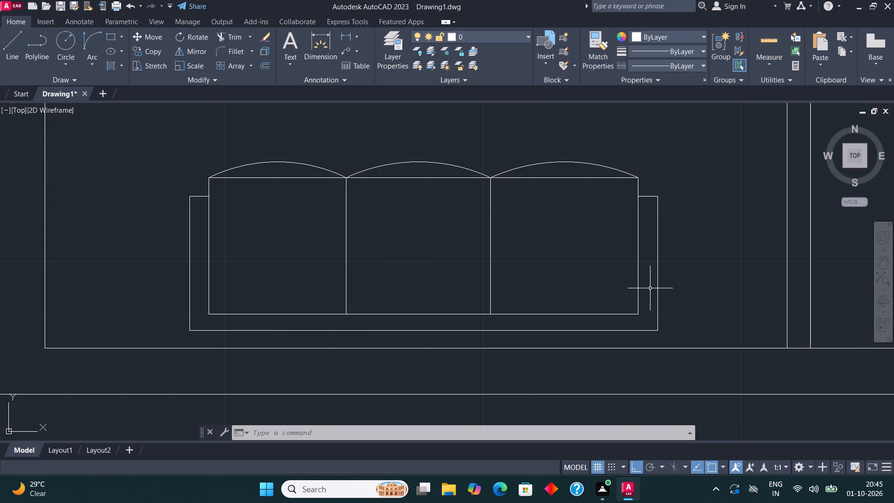
scroll(416, 235, "down", 2)
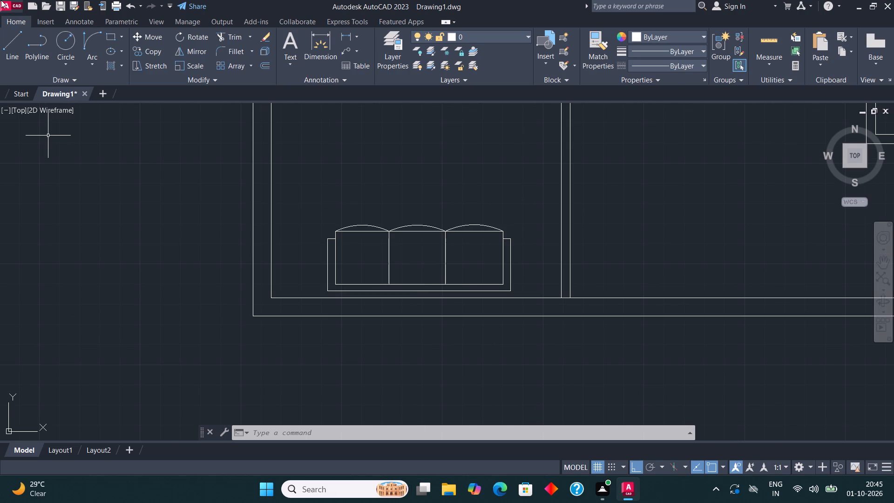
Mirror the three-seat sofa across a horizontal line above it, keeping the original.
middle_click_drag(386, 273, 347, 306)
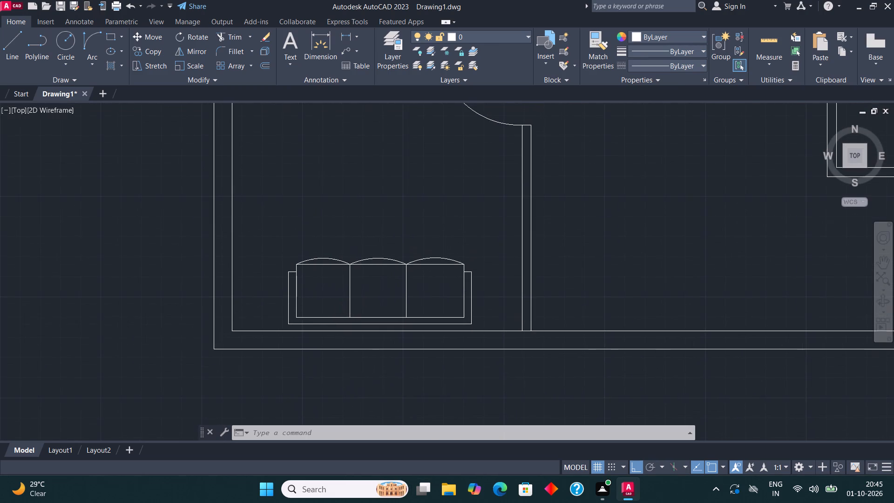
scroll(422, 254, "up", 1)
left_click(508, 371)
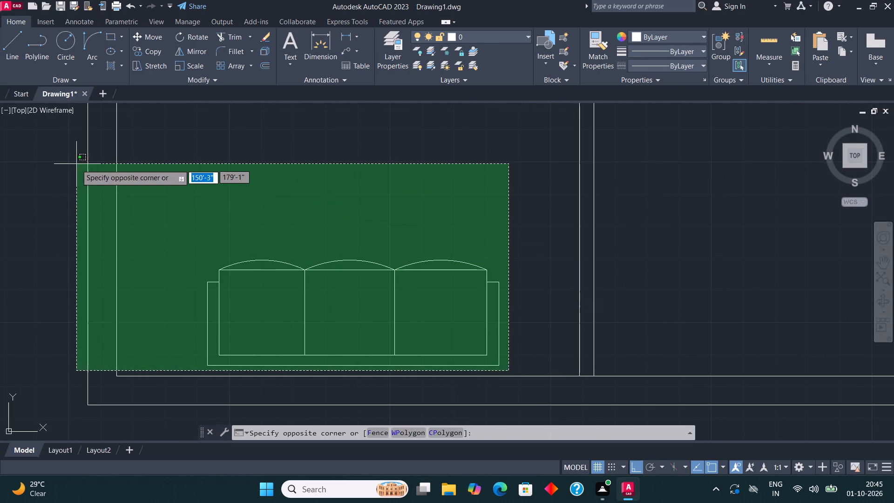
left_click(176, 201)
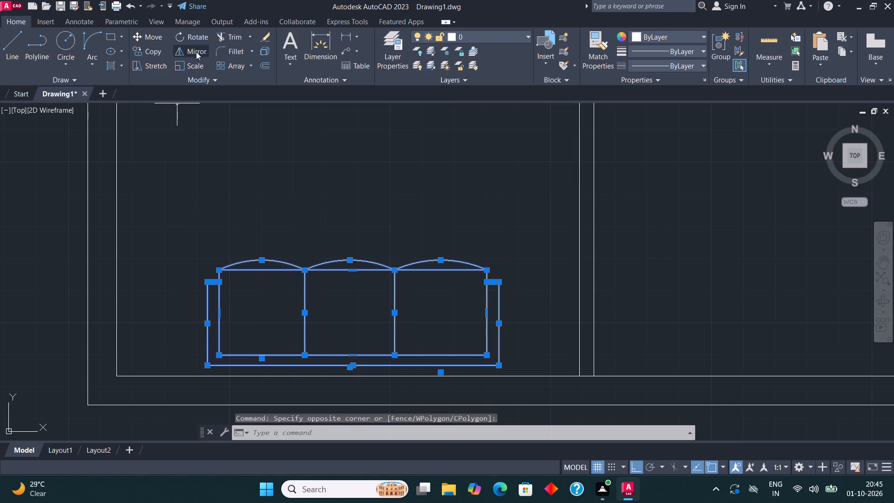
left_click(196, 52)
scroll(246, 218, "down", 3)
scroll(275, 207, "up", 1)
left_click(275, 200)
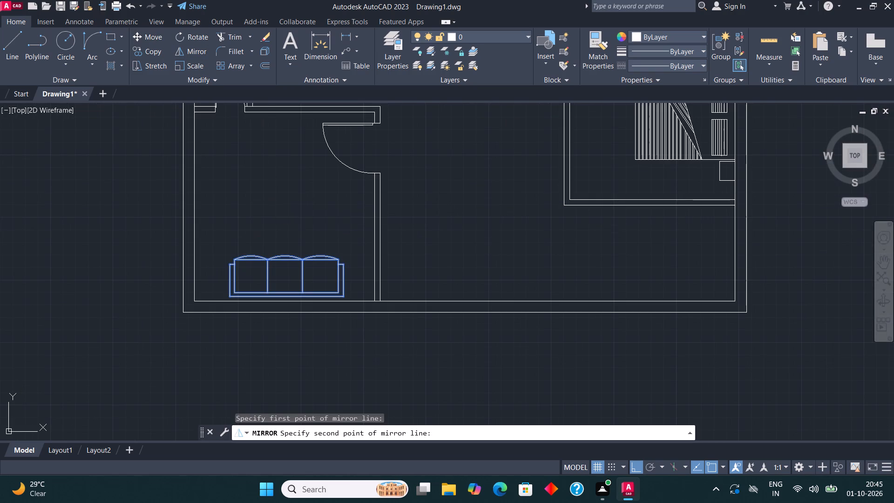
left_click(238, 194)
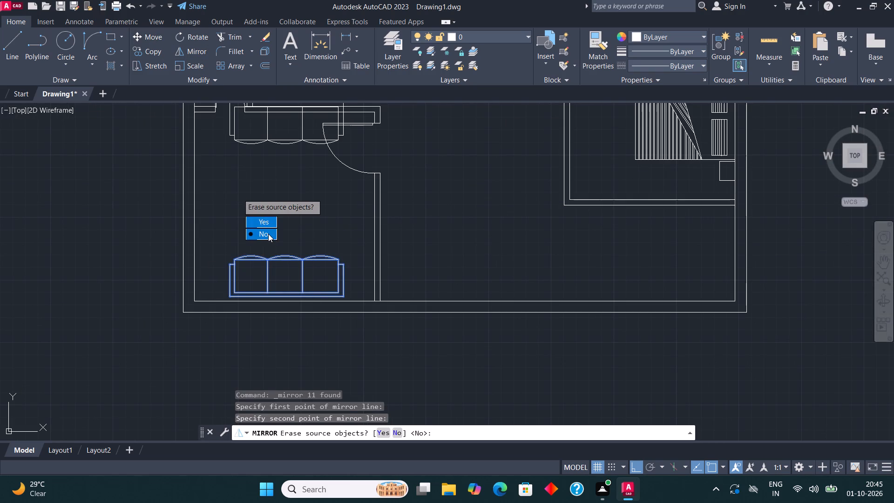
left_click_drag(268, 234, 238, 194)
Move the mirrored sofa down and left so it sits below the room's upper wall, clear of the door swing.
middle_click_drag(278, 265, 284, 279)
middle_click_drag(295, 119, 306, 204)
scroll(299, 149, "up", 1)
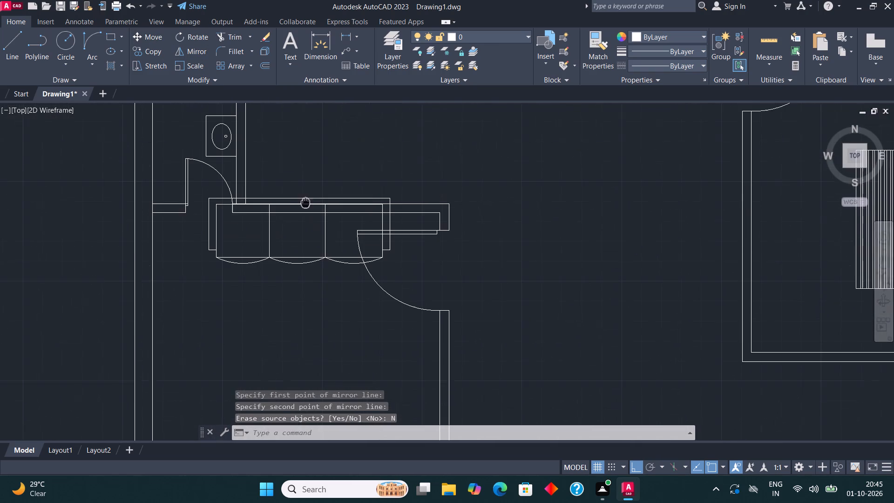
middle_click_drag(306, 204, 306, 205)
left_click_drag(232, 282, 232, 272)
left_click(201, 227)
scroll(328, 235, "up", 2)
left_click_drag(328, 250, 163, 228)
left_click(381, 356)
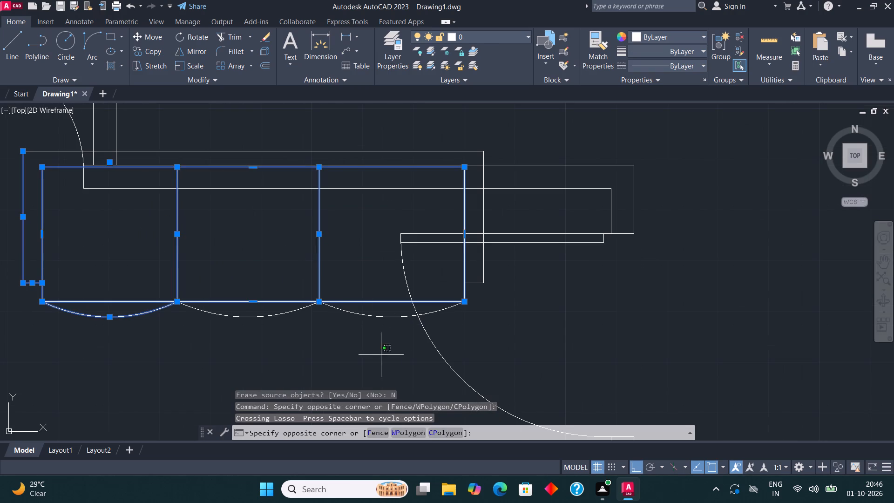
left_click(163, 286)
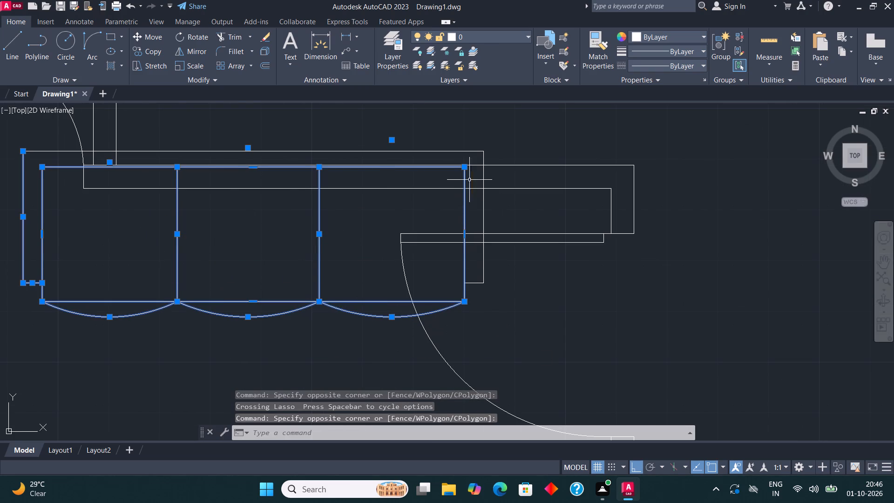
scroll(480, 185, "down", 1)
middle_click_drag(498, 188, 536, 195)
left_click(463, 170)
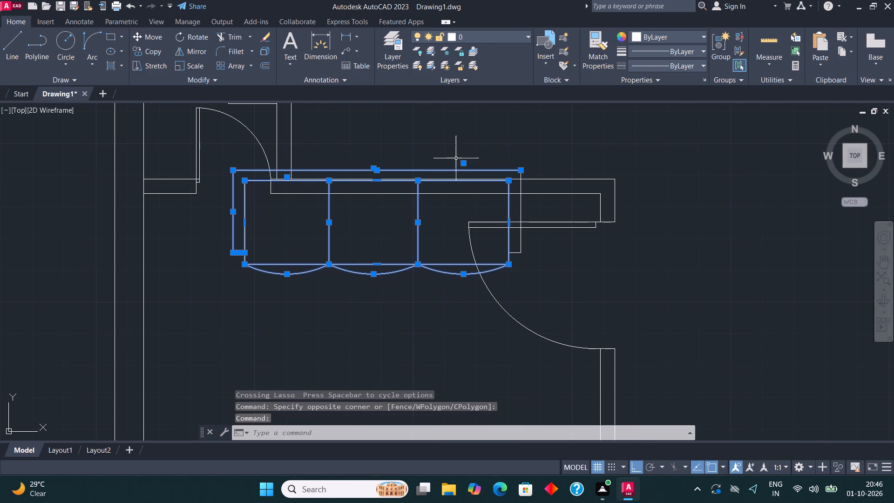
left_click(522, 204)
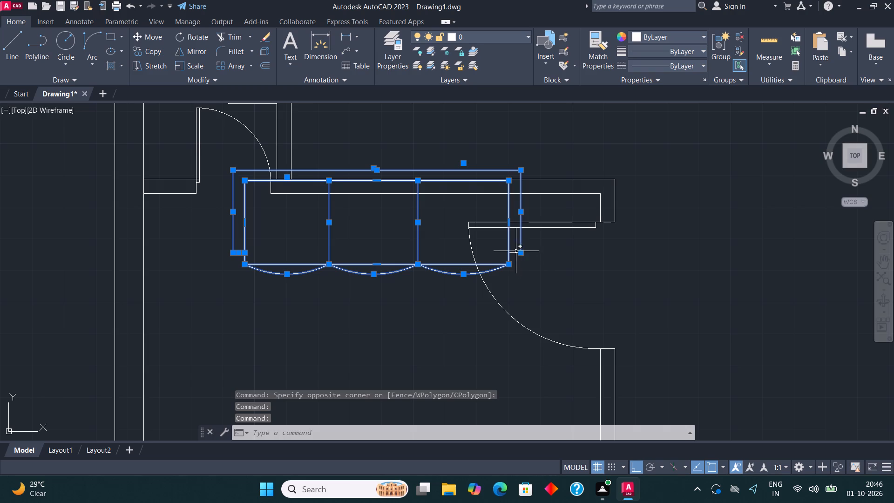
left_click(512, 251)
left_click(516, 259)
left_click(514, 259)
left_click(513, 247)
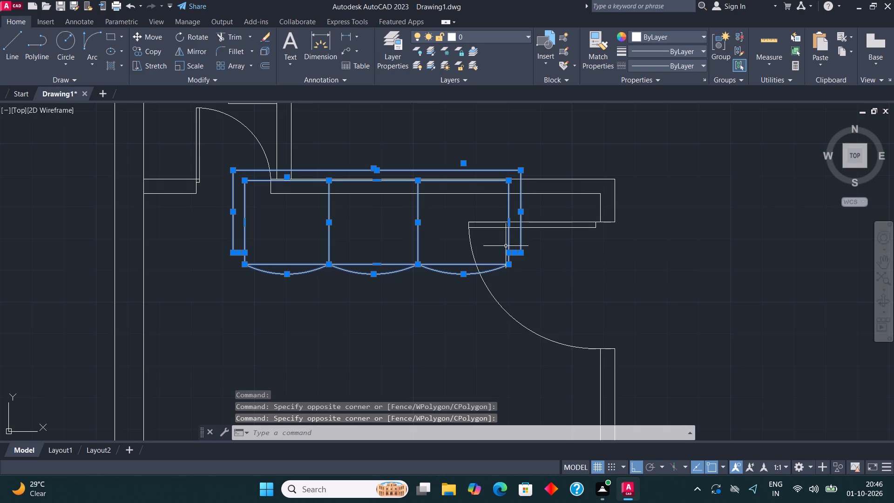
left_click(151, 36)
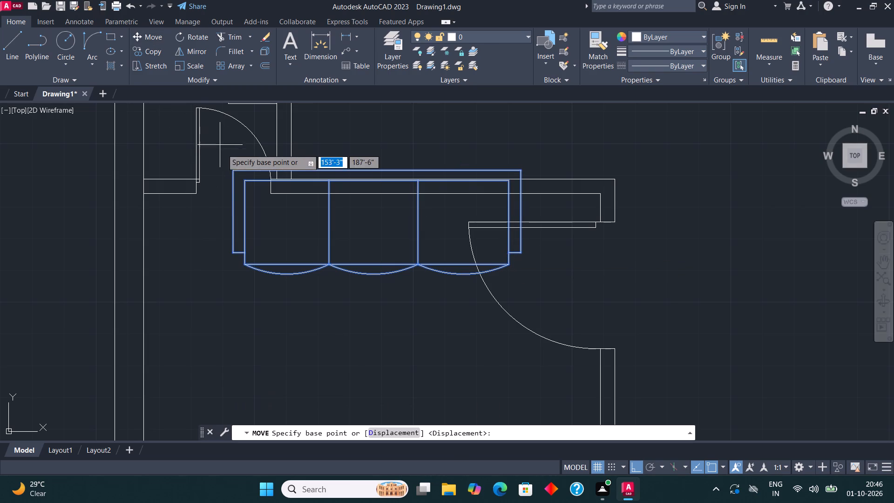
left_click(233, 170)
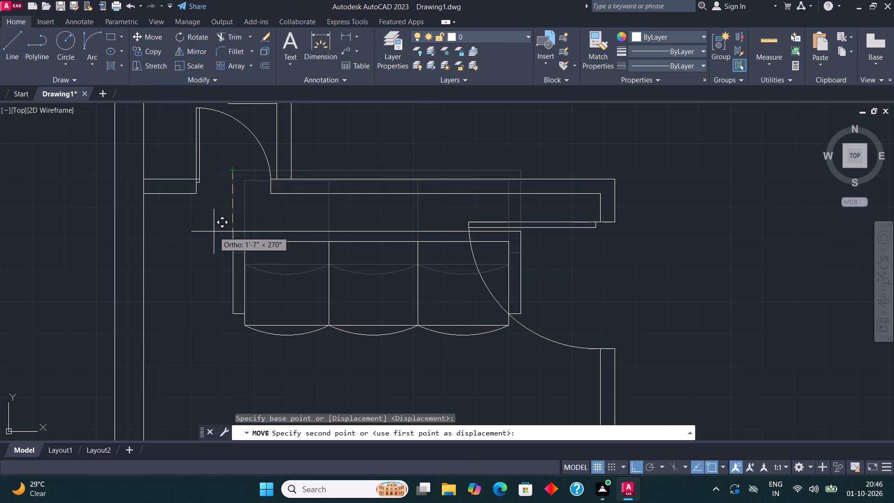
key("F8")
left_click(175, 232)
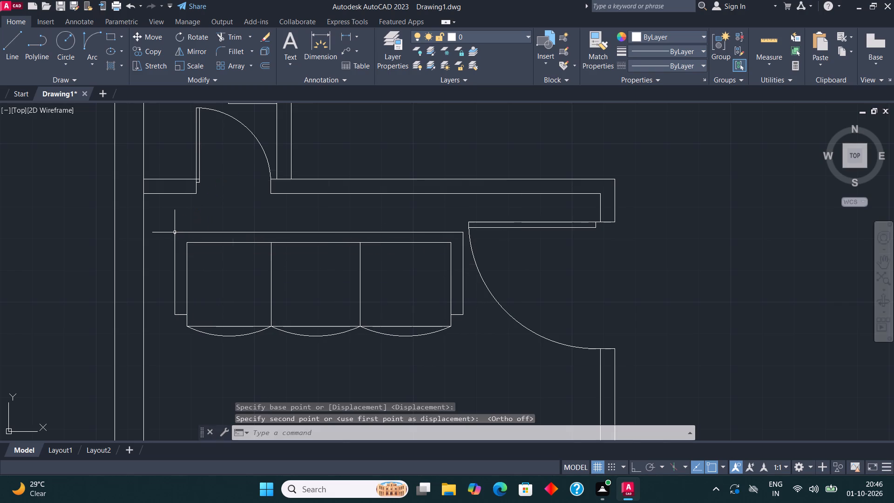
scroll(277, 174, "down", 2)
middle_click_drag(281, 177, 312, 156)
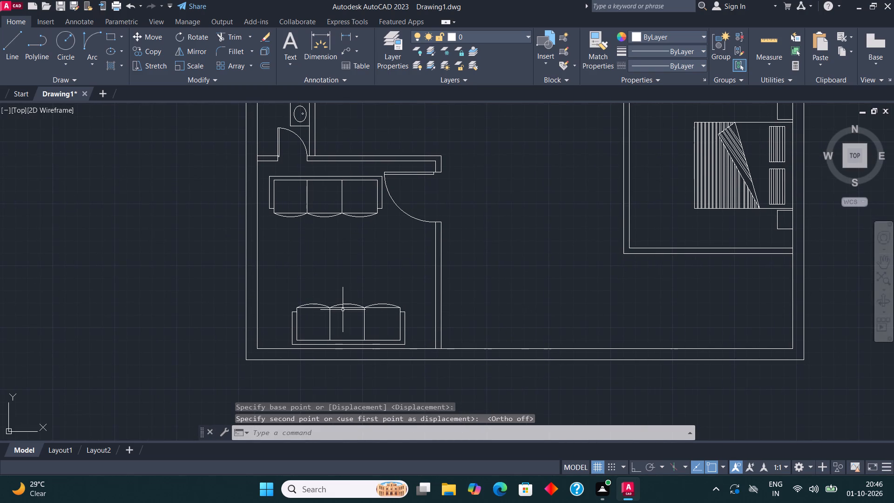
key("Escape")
Scale the original sofa by the lower wall down to roughly three-quarters of its size, based near its left seat divider.
scroll(429, 342, "up", 1)
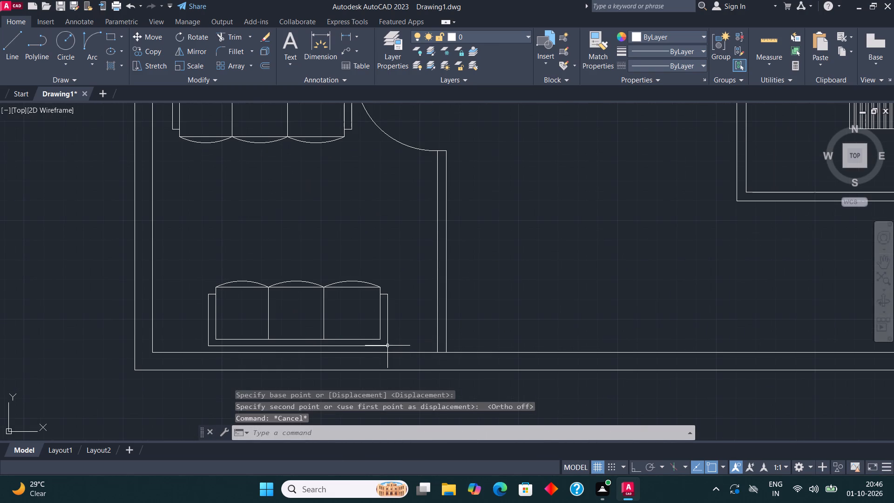
left_click(393, 348)
left_click(199, 260)
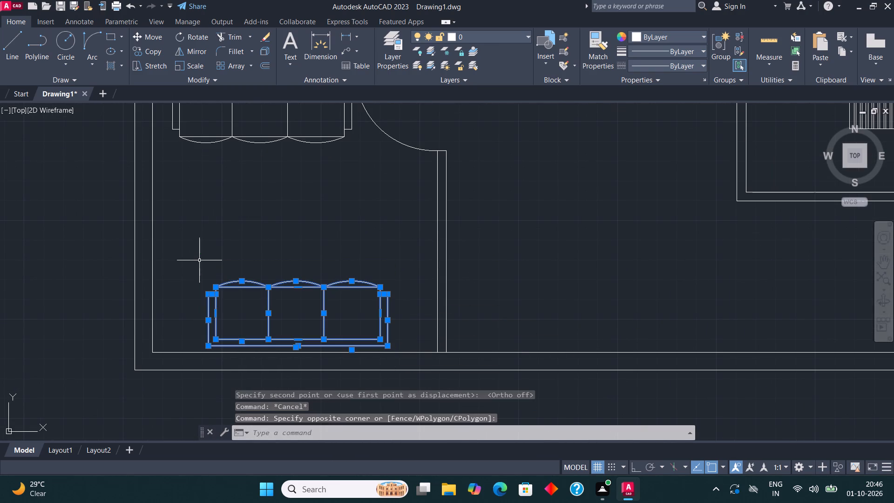
left_click(201, 65)
left_click(268, 319)
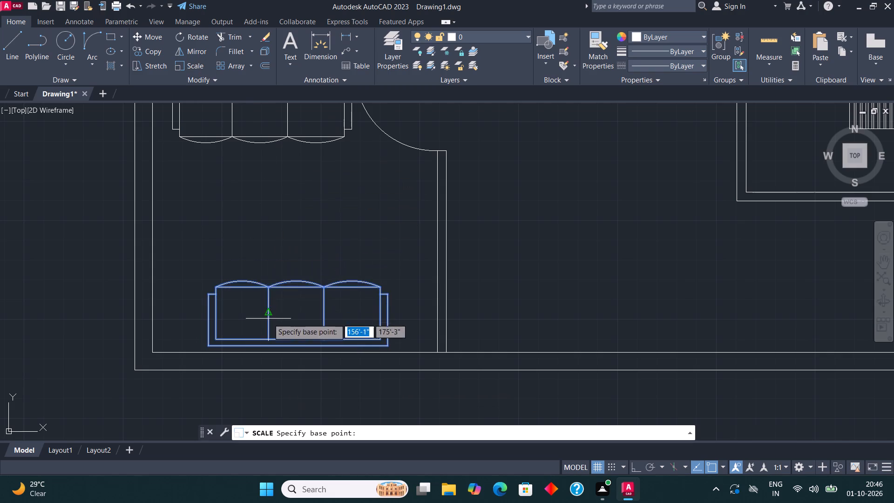
left_click(326, 281)
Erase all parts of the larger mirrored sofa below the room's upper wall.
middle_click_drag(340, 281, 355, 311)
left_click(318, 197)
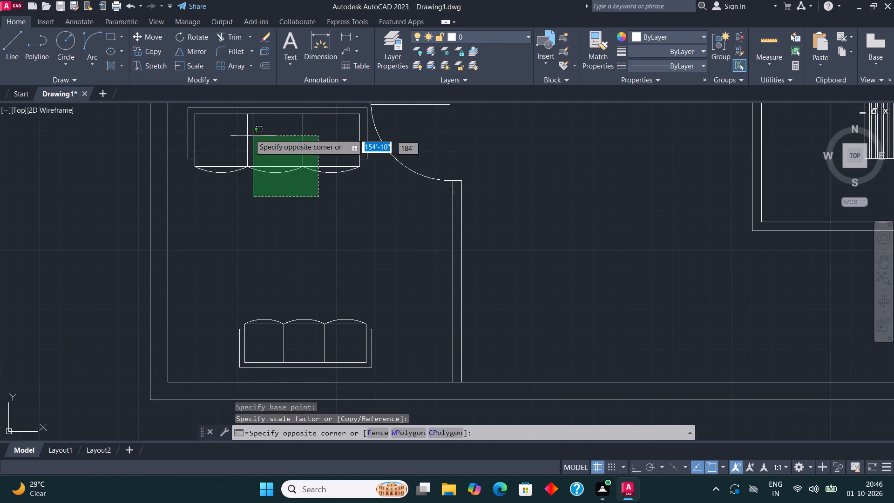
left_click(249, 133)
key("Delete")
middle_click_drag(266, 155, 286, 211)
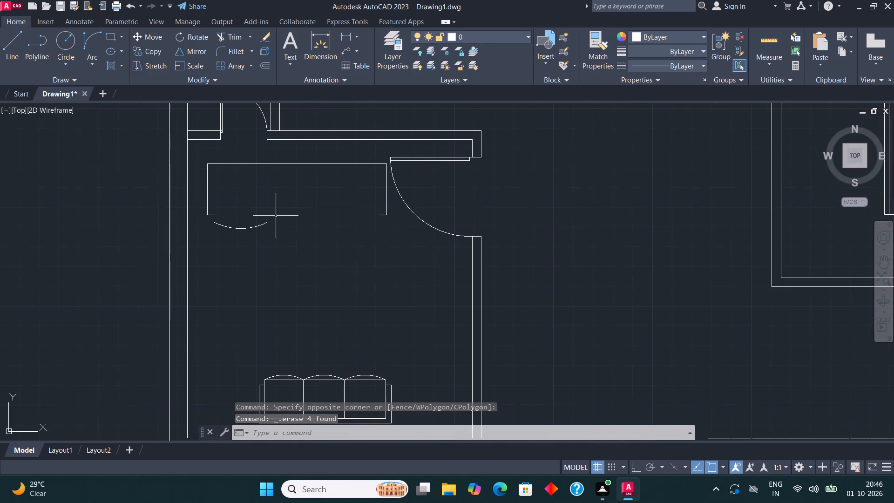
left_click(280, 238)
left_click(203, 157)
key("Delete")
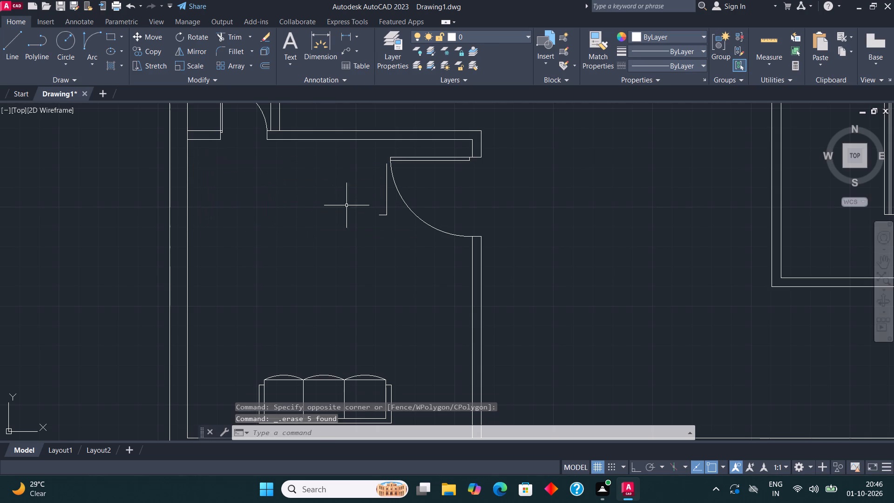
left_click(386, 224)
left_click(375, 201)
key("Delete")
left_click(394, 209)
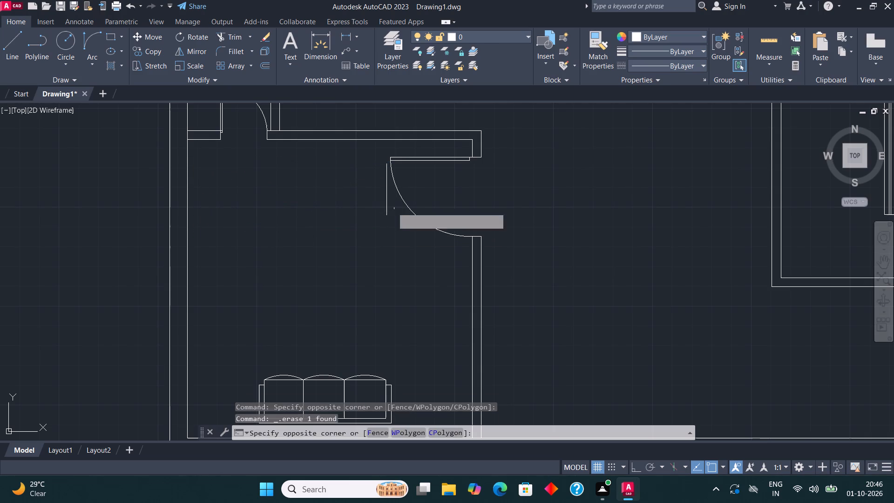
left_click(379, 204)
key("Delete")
Mirror the scaled-down sofa across a horizontal line above it, keeping the original.
scroll(383, 175, "down", 1)
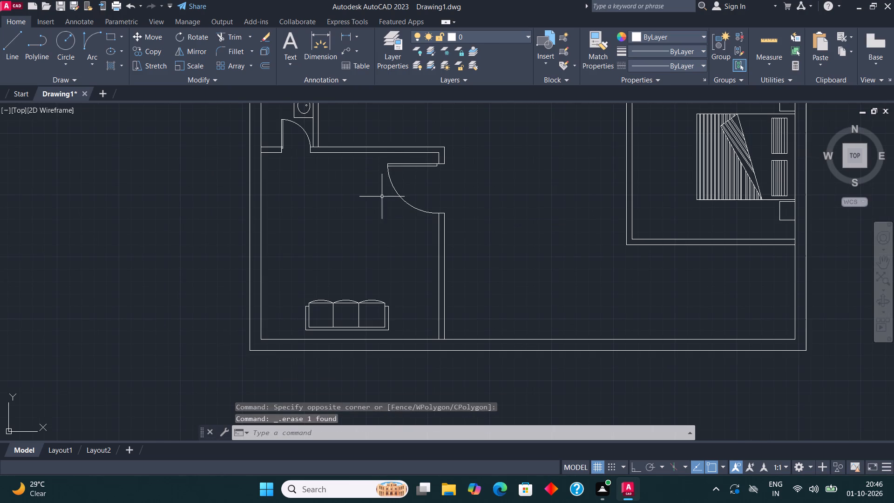
scroll(335, 300, "up", 1)
left_click(425, 354)
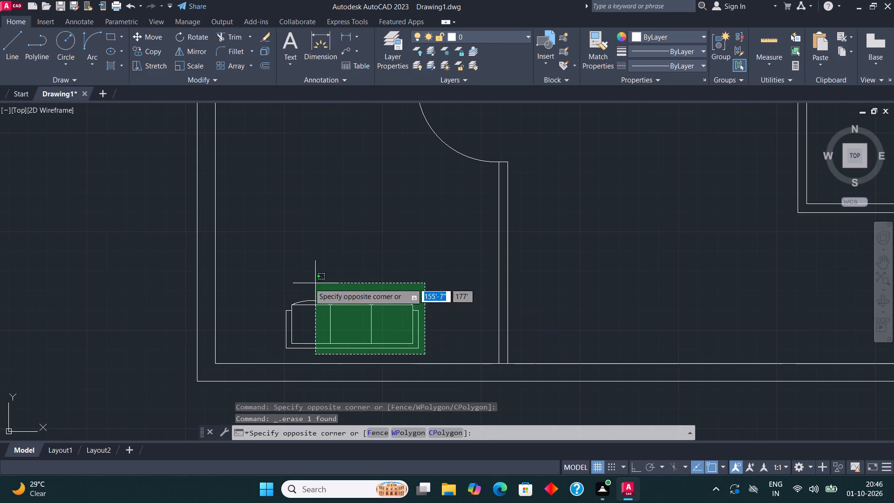
left_click(279, 282)
left_click(191, 52)
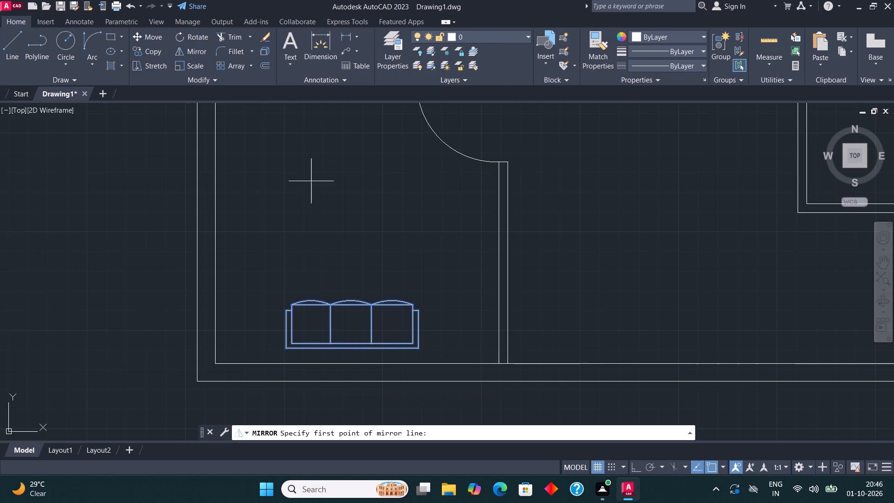
left_click(338, 229)
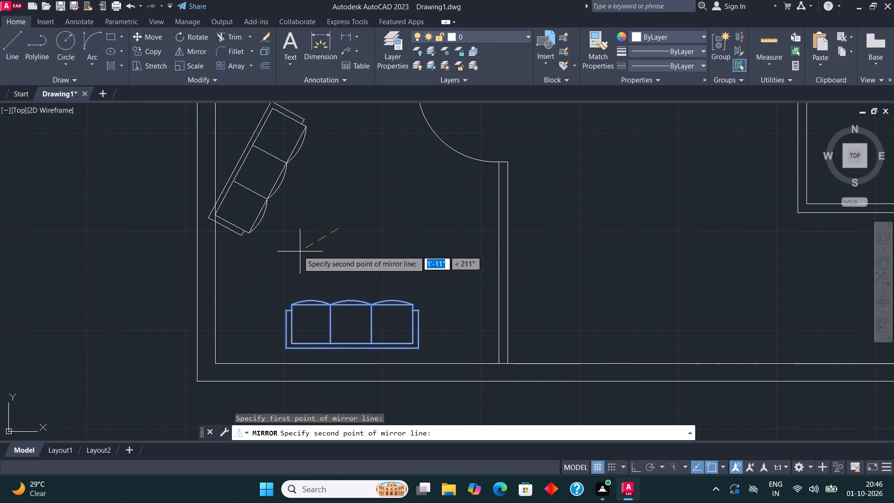
key("F8")
left_click(287, 237)
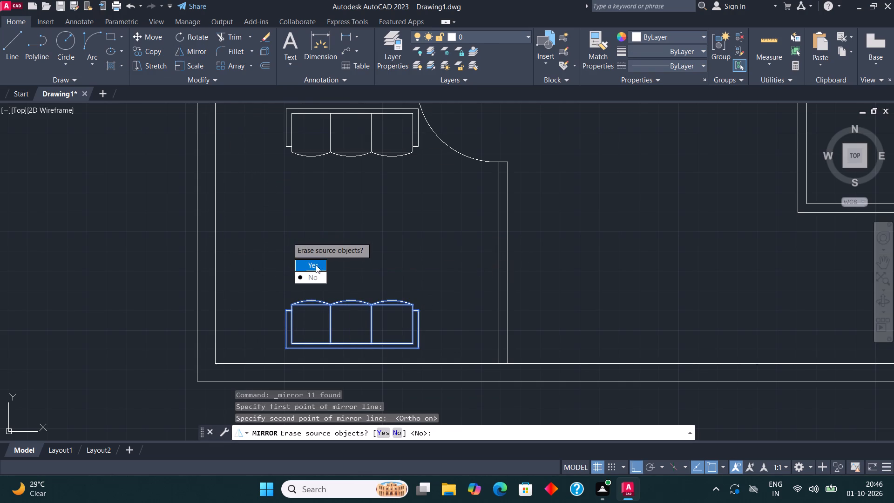
left_click_drag(313, 276, 287, 237)
Move the mirrored sofa about 1'-5" up and slightly left, to just below the upper wall and clear of the door swing.
middle_click_drag(337, 125, 351, 216)
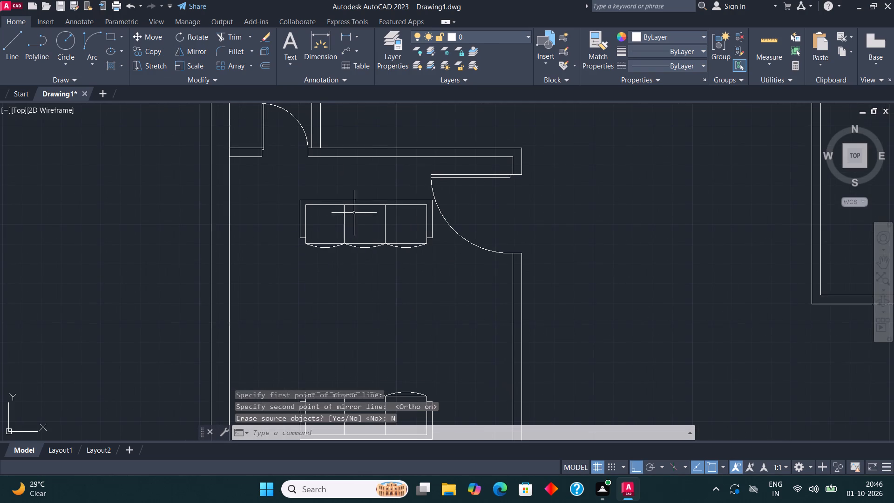
left_click(384, 264)
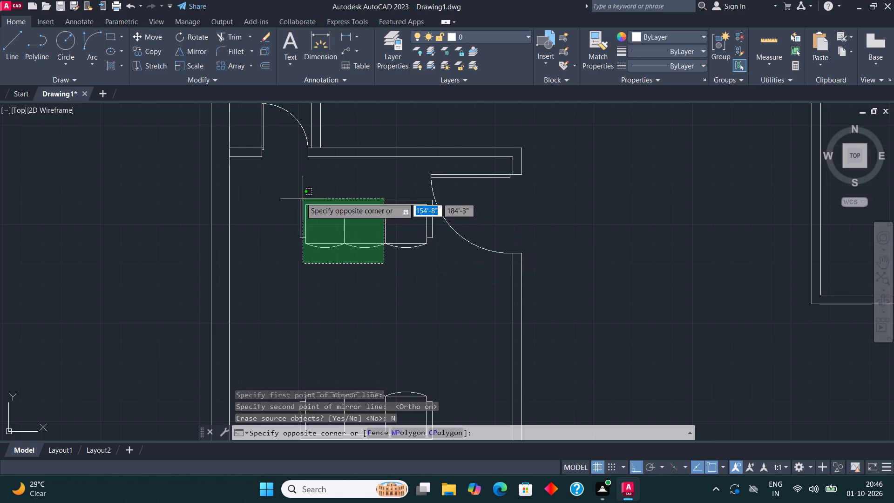
left_click(293, 194)
left_click(441, 255)
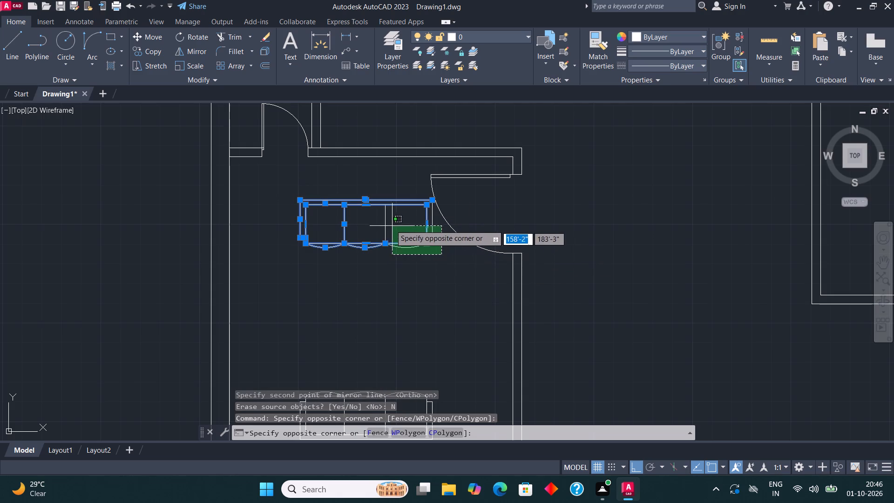
left_click(383, 224)
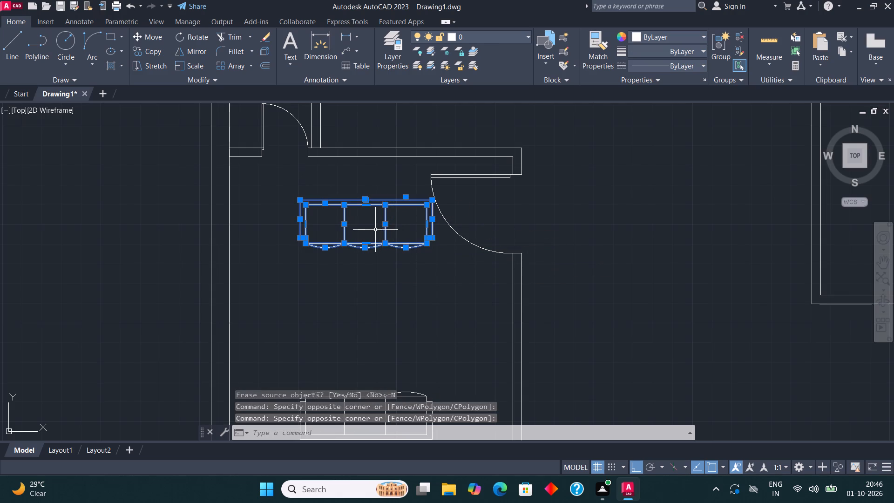
left_click(149, 32)
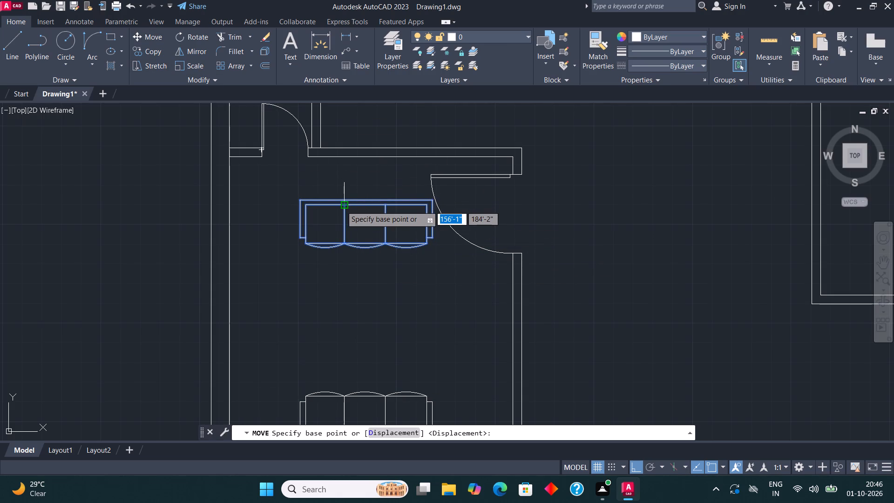
left_click(341, 206)
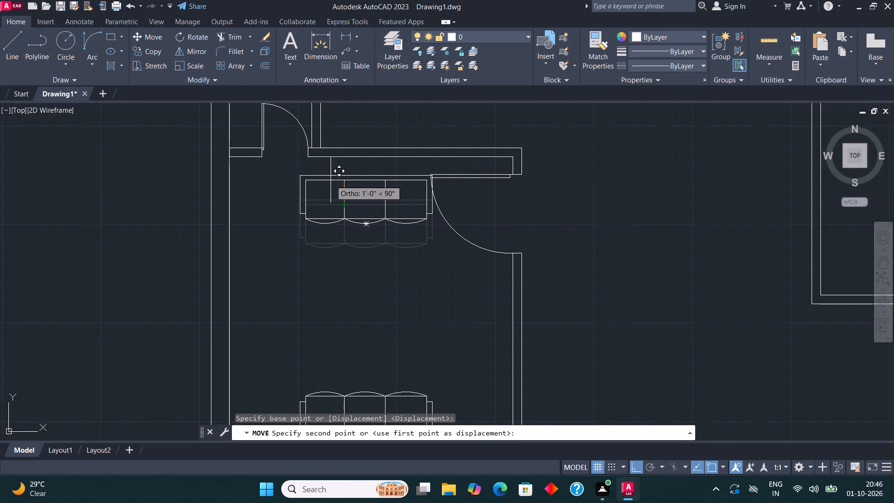
key("F8")
left_click(330, 175)
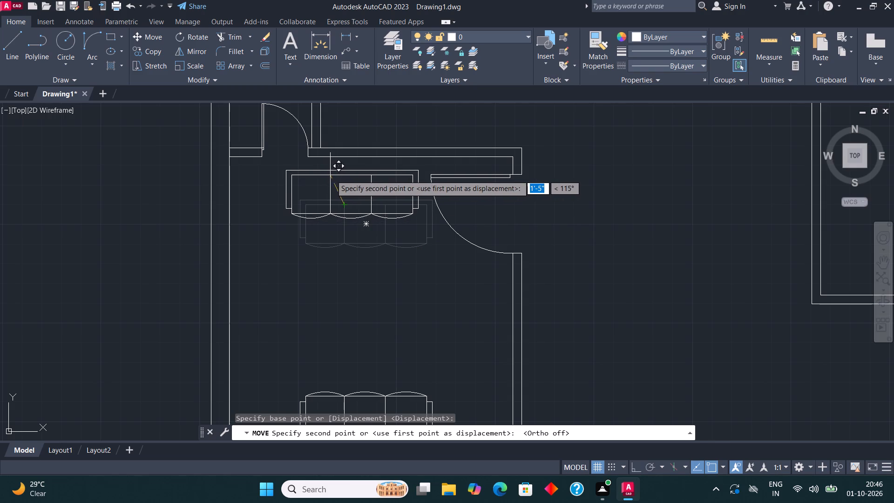
scroll(347, 159, "down", 1)
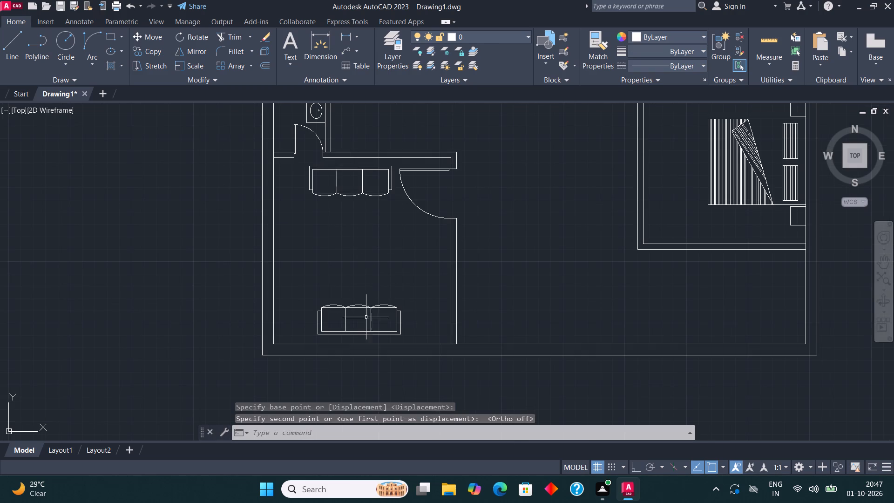
Move the lower three-seat sofa a short distance straight up, away from the room's lower wall.
scroll(359, 322, "up", 1)
left_click(437, 347)
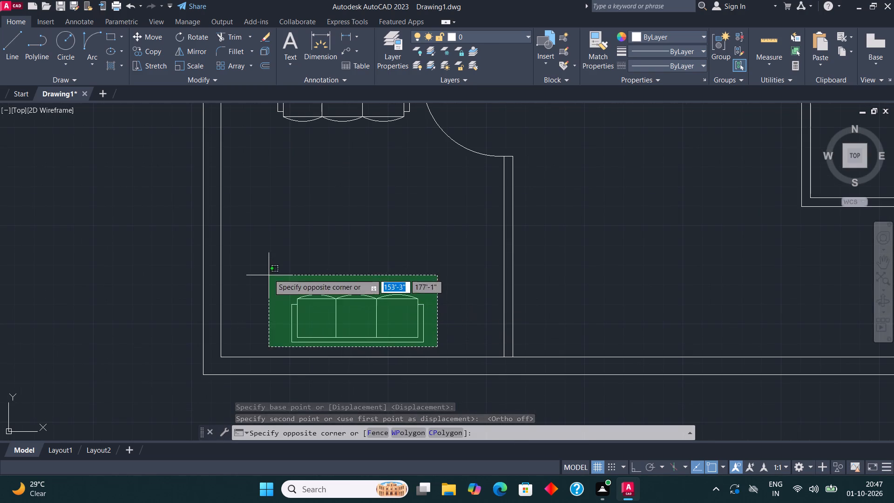
left_click(269, 270)
left_click(145, 39)
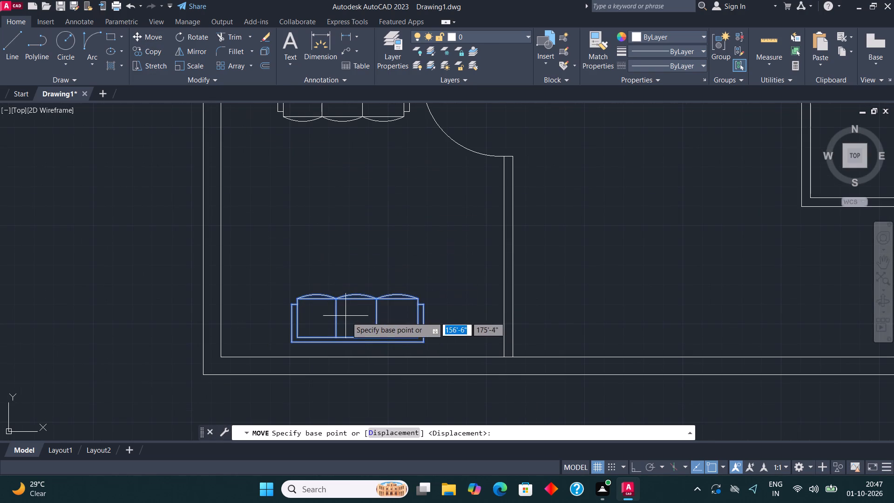
left_click(346, 317)
left_click(345, 291)
key("space")
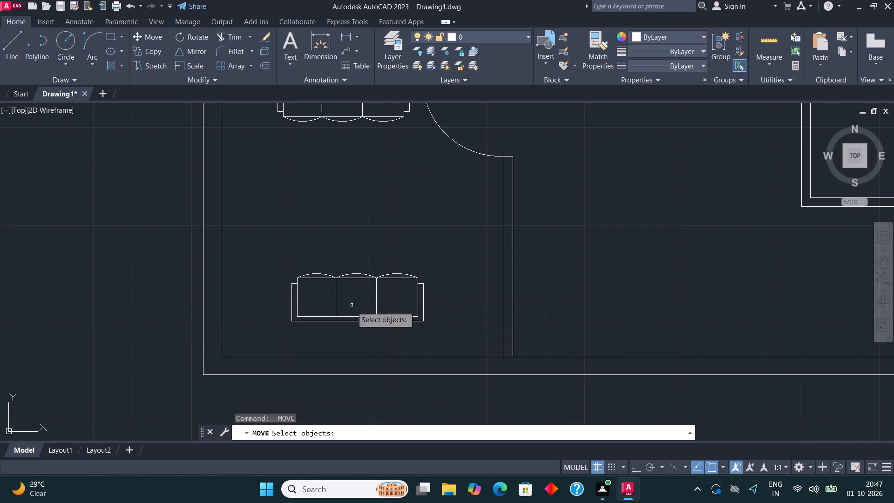
scroll(352, 312, "down", 1)
scroll(387, 312, "up", 1)
key("Escape")
Copy the lower three-seat sofa to the empty area outside the plan, beyond the room's left outer wall.
left_click(416, 329)
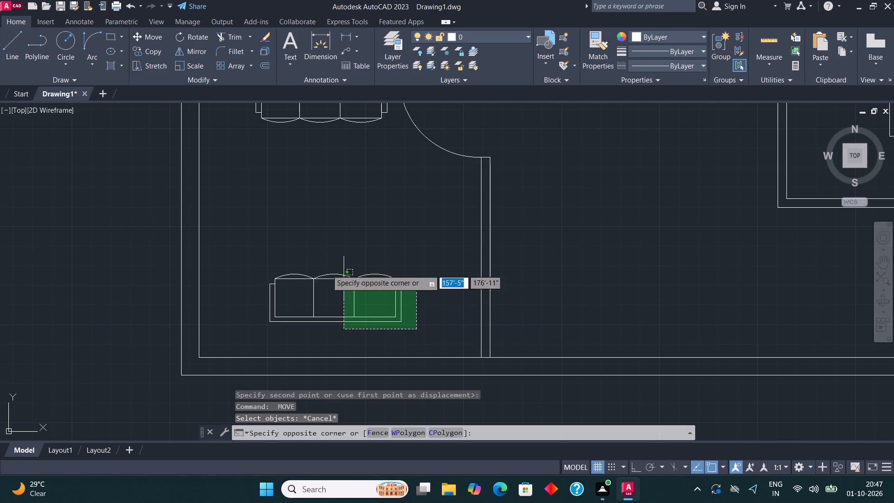
left_click(253, 251)
left_click(159, 55)
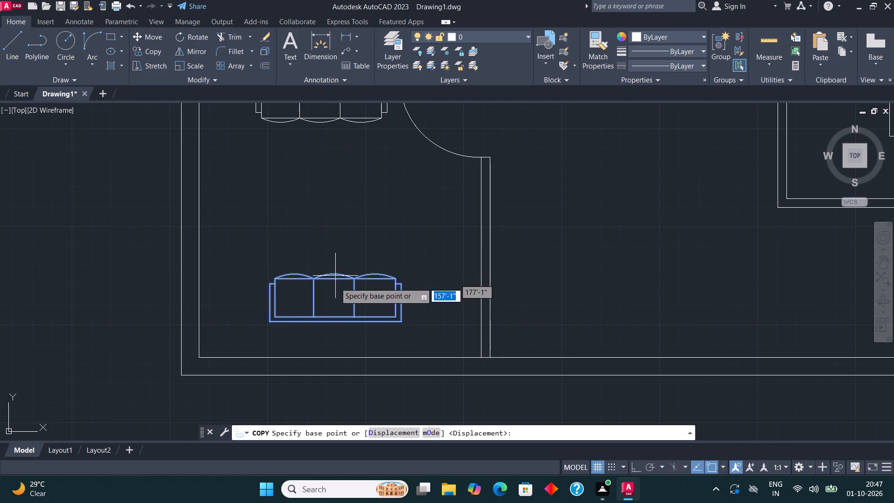
left_click(335, 286)
scroll(501, 261, "down", 2)
left_click(304, 256)
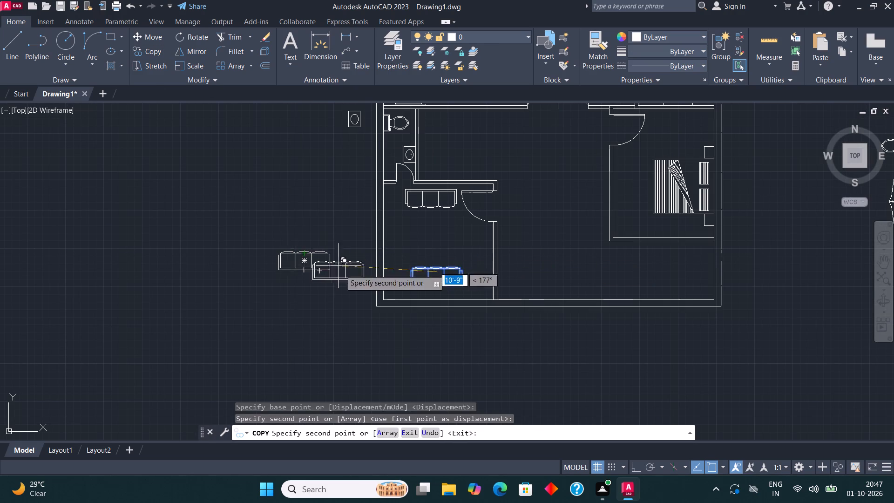
key("space")
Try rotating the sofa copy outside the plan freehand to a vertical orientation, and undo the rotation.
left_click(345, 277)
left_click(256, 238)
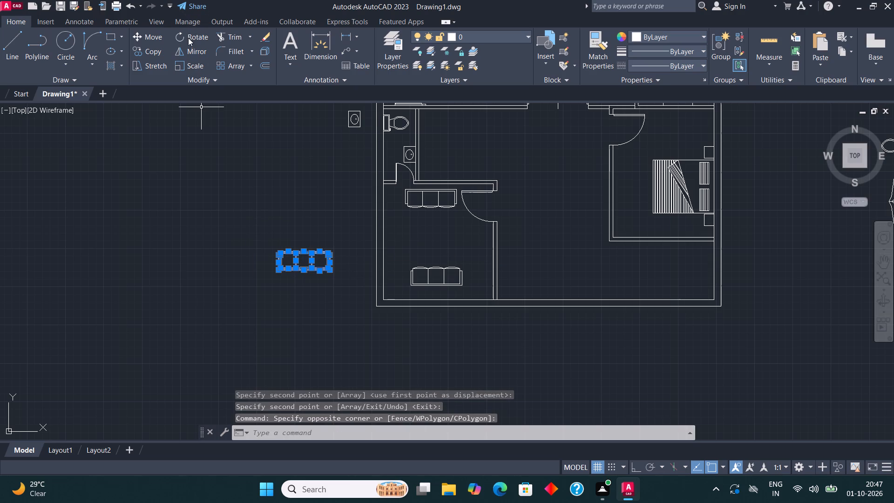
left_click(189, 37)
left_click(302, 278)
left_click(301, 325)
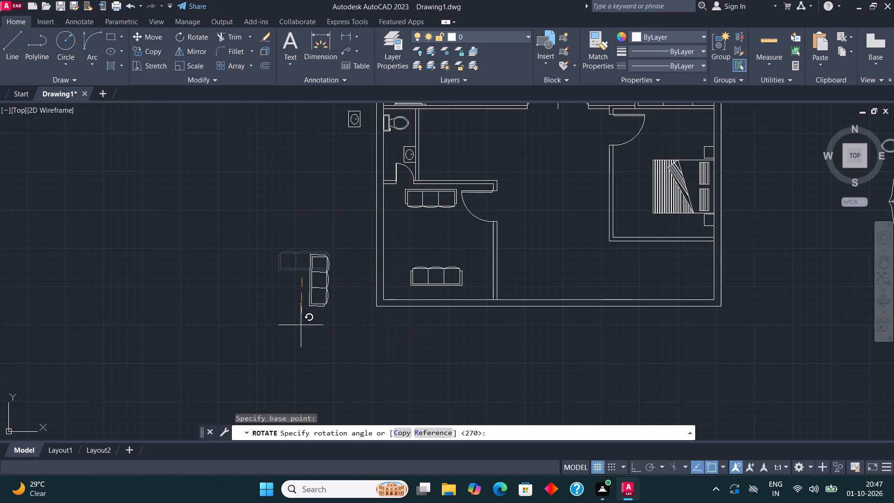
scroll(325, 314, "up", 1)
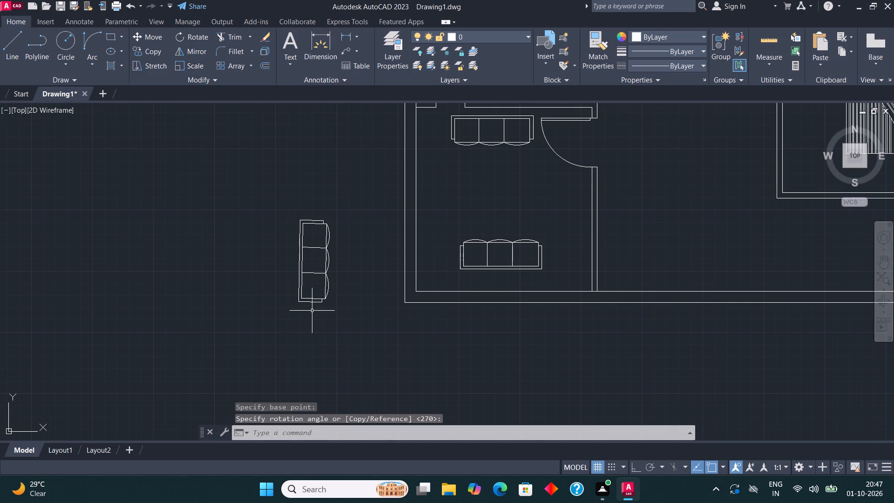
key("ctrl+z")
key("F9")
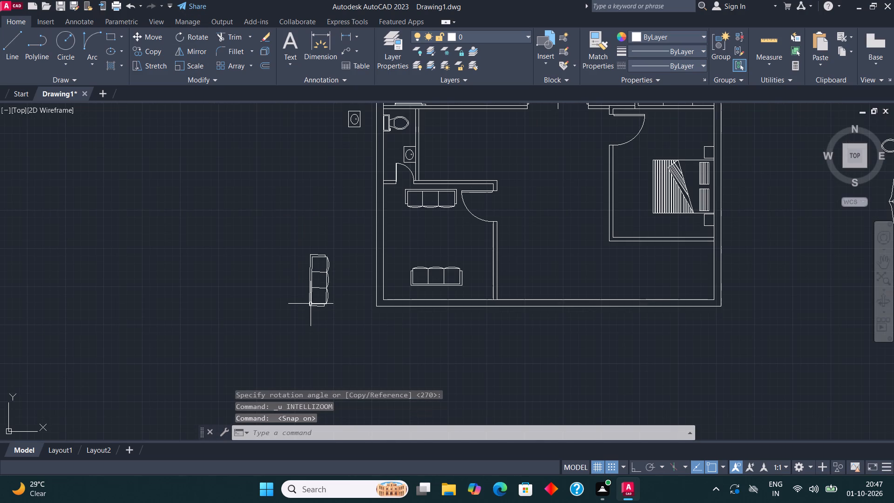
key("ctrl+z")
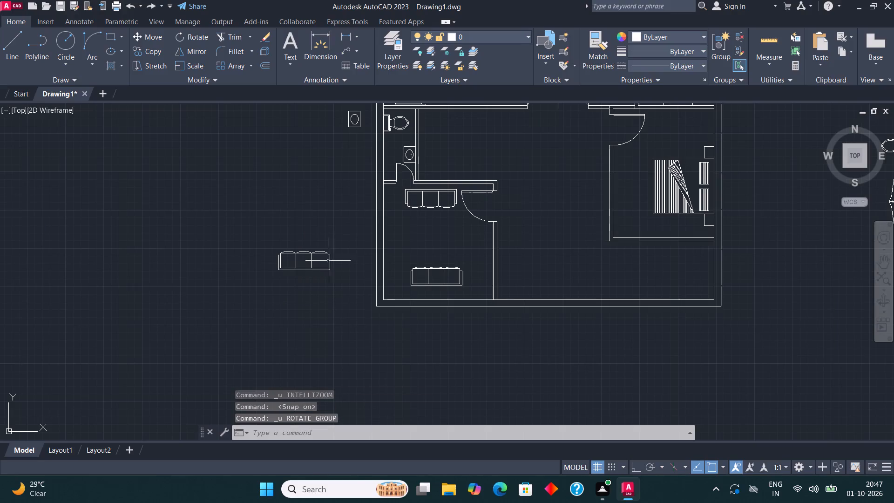
Rotate the sofa copy outside the plan by exactly 270° with Ortho on, so its seats face the room.
scroll(328, 257, "up", 2)
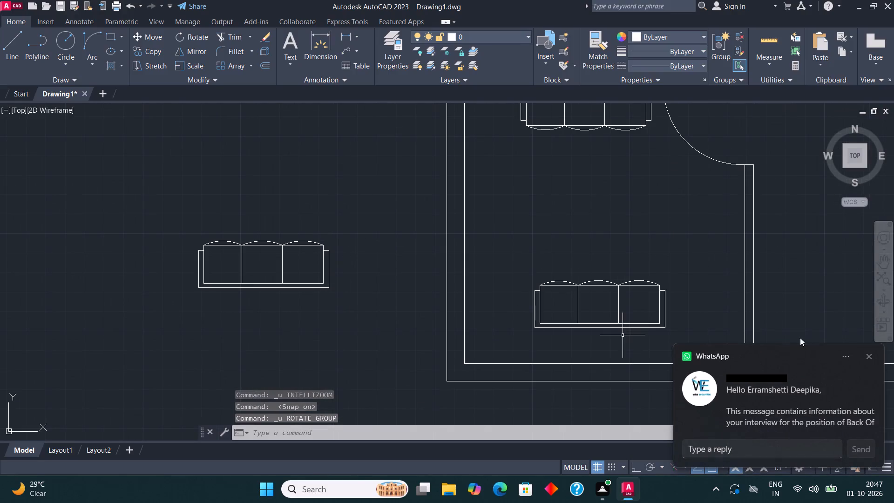
left_click(868, 350)
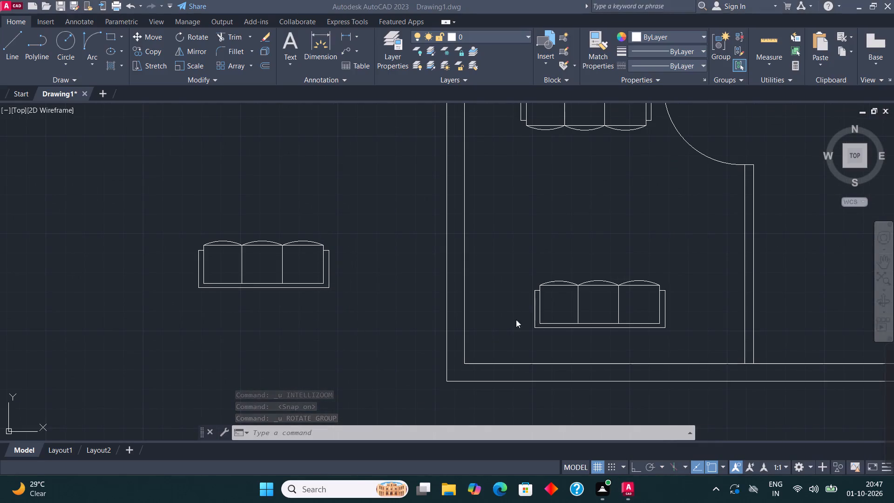
left_click(363, 304)
left_click(129, 212)
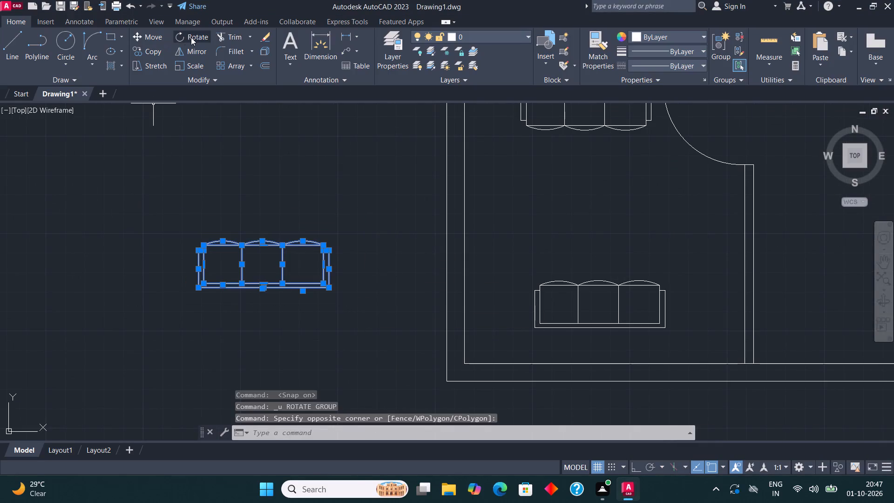
left_click(193, 37)
left_click(290, 271)
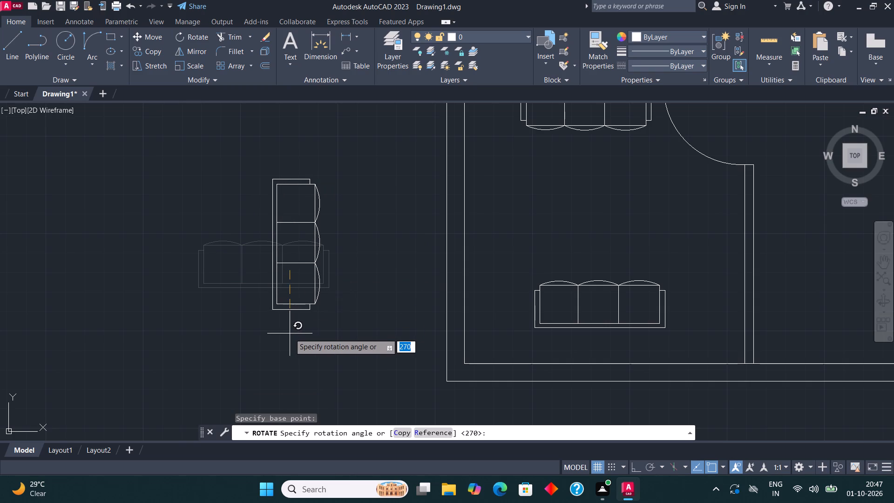
key("F8")
left_click(290, 333)
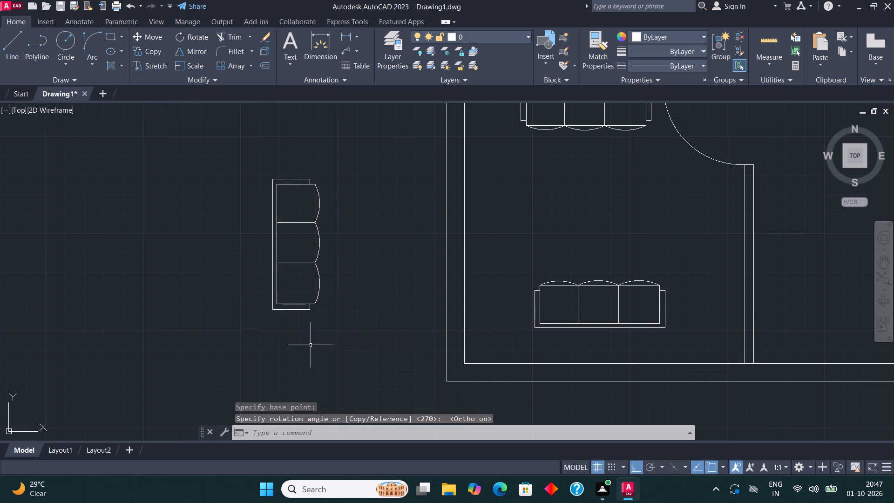
Move the vertical sofa into the room near the left wall, between the upper and lower sofas.
left_click(335, 350)
left_click(255, 171)
left_click(150, 35)
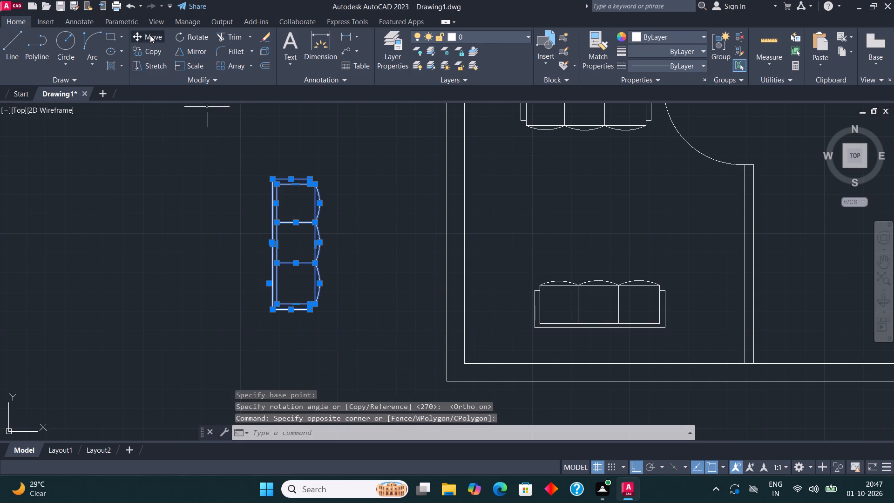
left_click(272, 315)
scroll(233, 337, "down", 1)
key("F8")
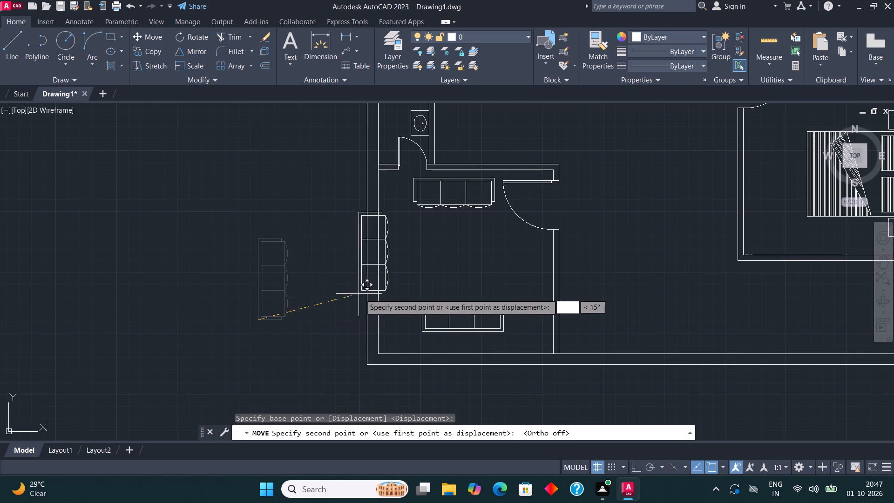
scroll(399, 292, "up", 2)
left_click(393, 307)
scroll(269, 352, "down", 2)
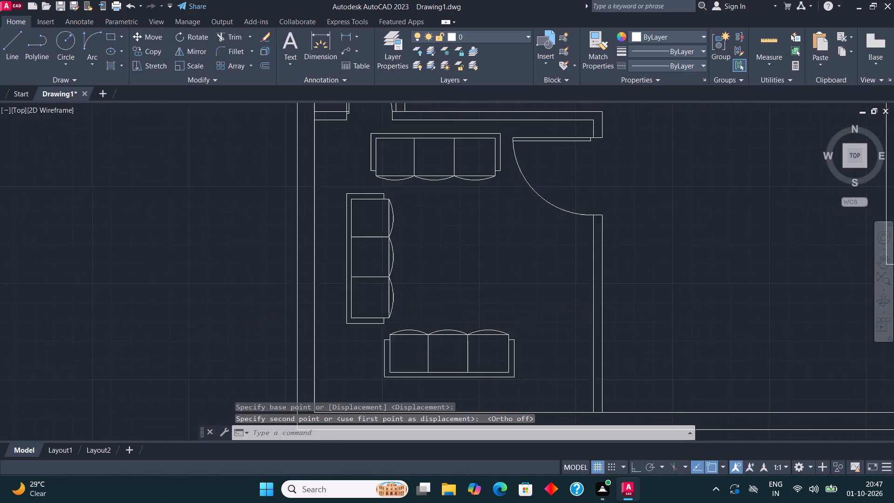
Draw an upright rectangle as a centre table in the space enclosed by the three sofas.
scroll(229, 334, "down", 1)
scroll(378, 302, "up", 1)
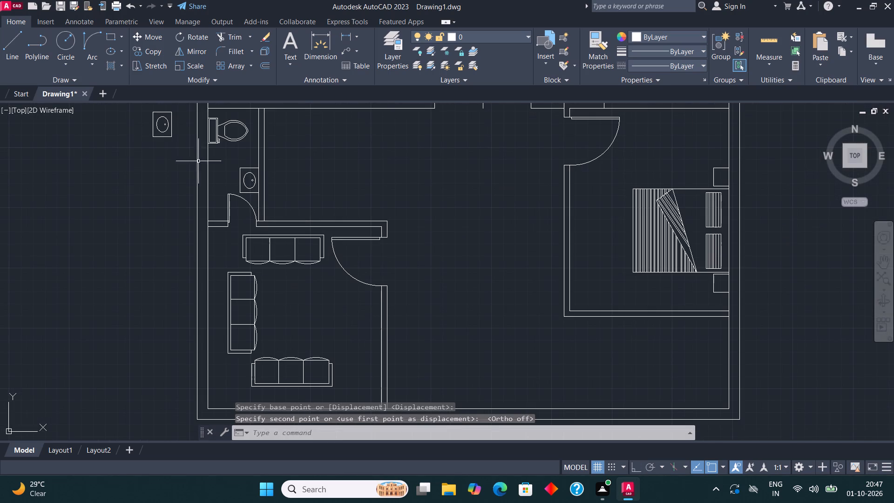
left_click(108, 37)
middle_click_drag(282, 326, 292, 311)
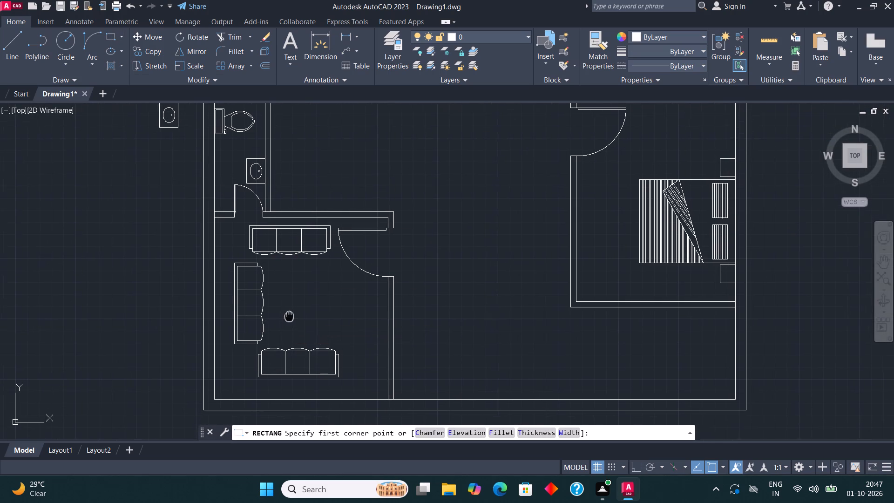
middle_click_drag(292, 311, 292, 307)
scroll(288, 287, "up", 1)
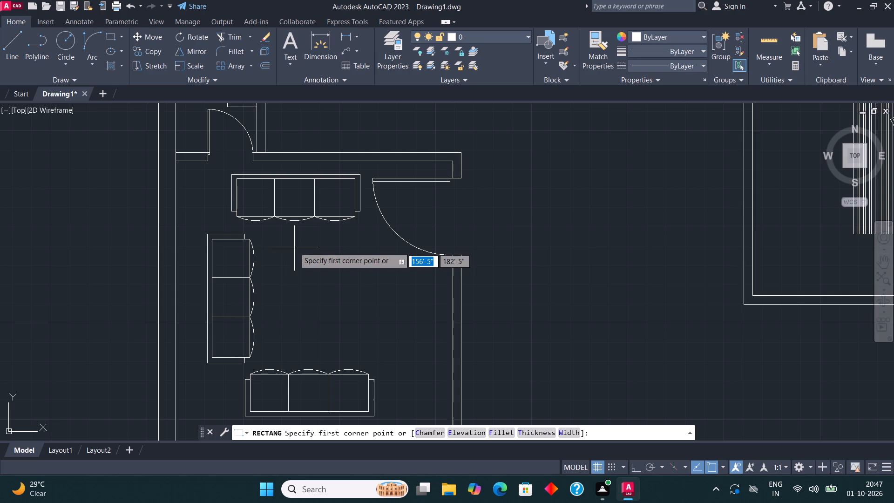
left_click(294, 247)
left_click(363, 350)
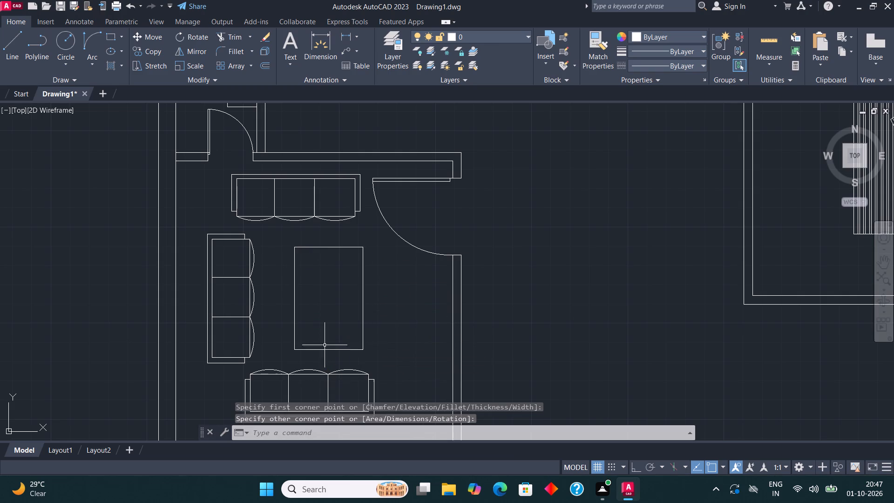
Move the table rectangle about 7" left, closer to the vertical sofa.
scroll(319, 341, "up", 1)
left_click(278, 309)
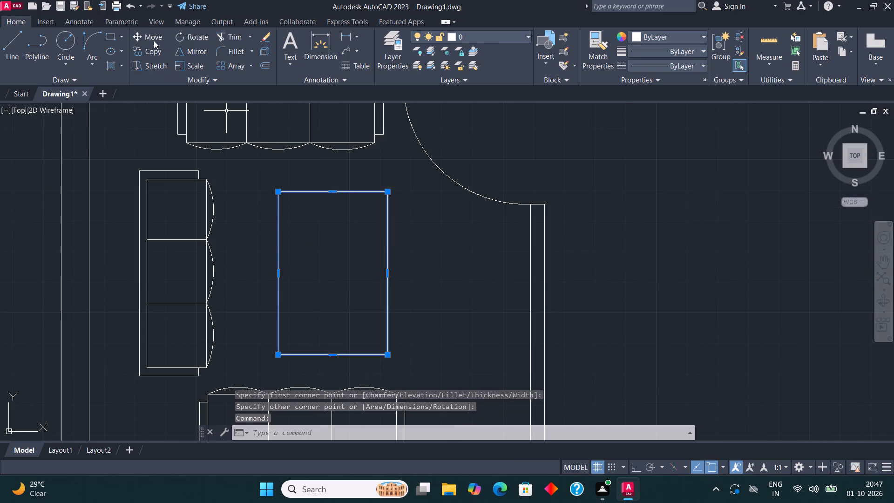
left_click(153, 41)
left_click(333, 299)
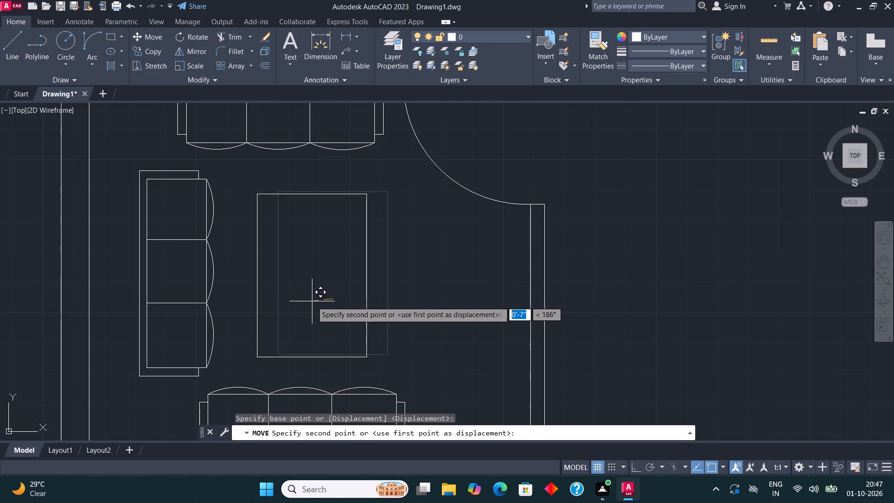
left_click(312, 300)
Offset the table rectangle inward by about 8".
middle_click_drag(288, 304, 297, 299)
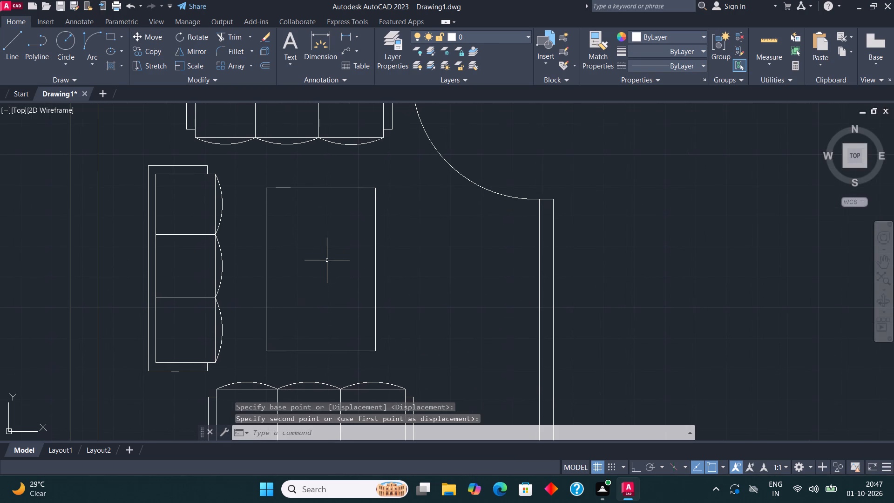
left_click(305, 191)
left_click(280, 196)
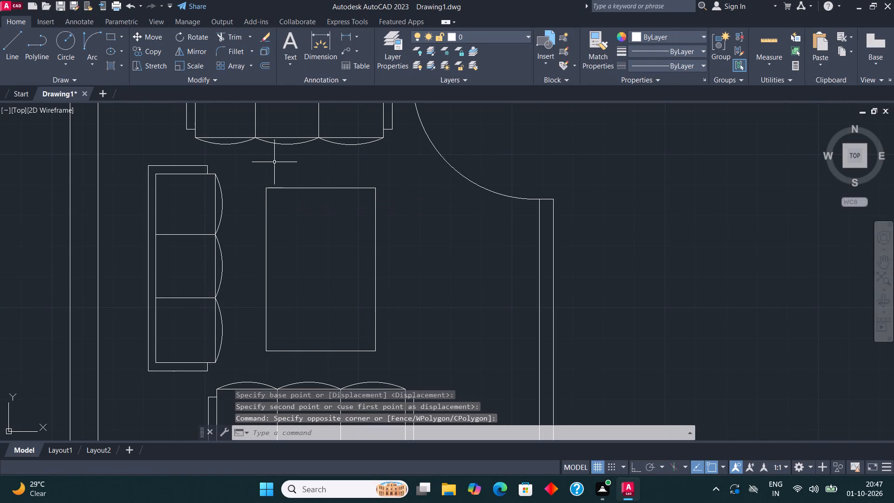
left_click(275, 186)
left_click(264, 67)
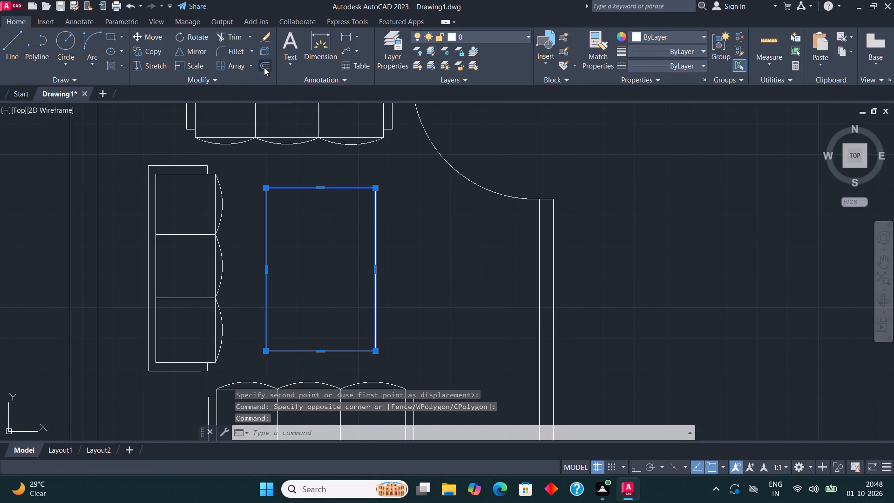
left_click(304, 189)
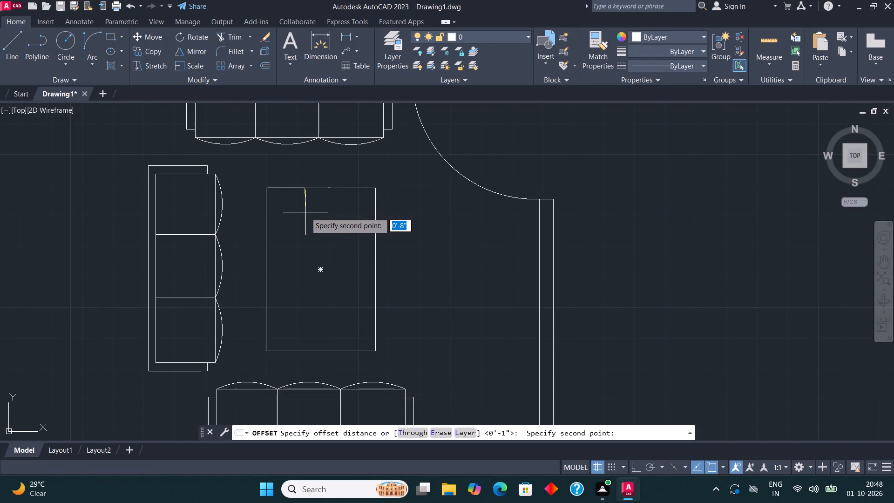
left_click(305, 212)
left_click(309, 234)
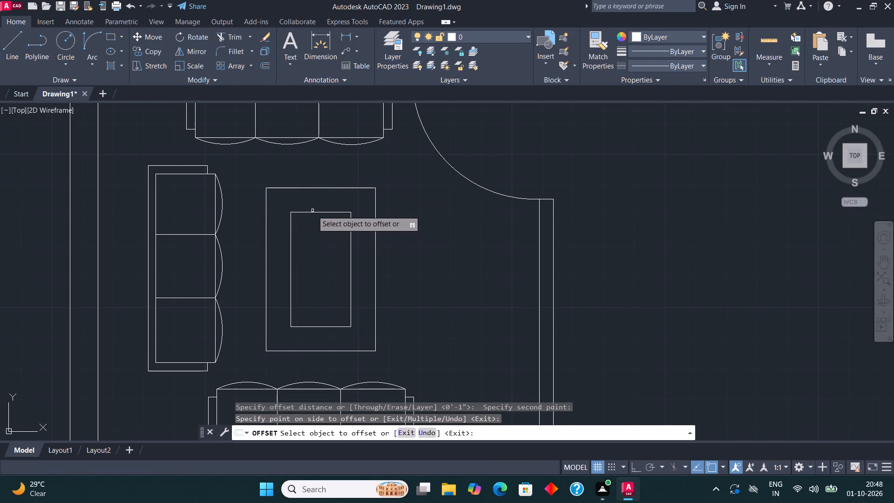
Offset the inner table rectangle inward by 1".
left_click(312, 213)
key("1")
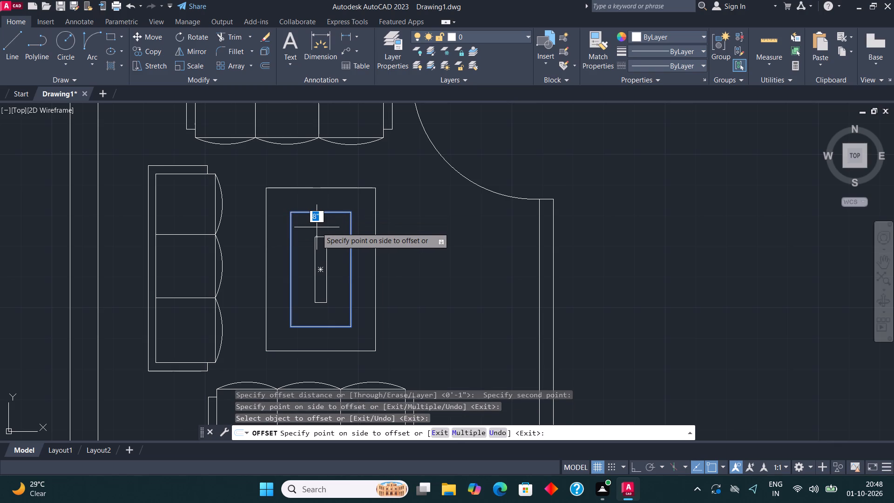
key("shift+quotedbl")
key("Return")
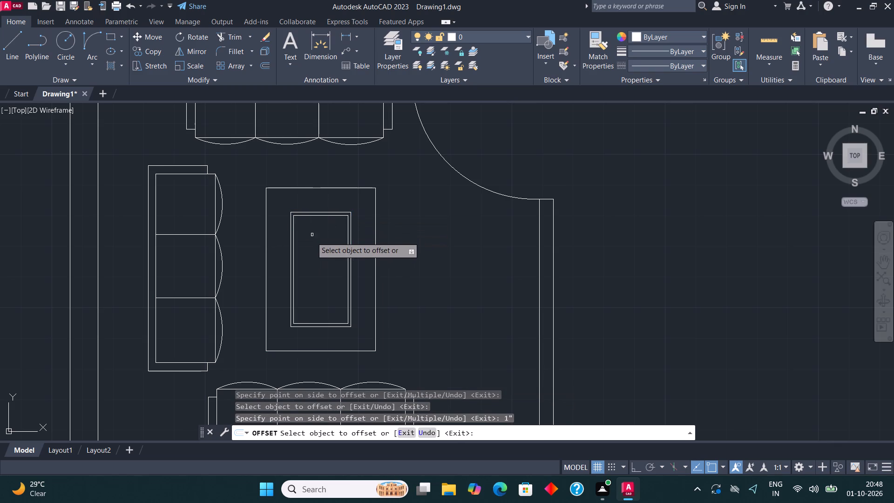
Draw a smaller upright rectangle about 2'-4" tall, overlapping the lower left part of the double inner rectangle of the centre table.
left_click(108, 40)
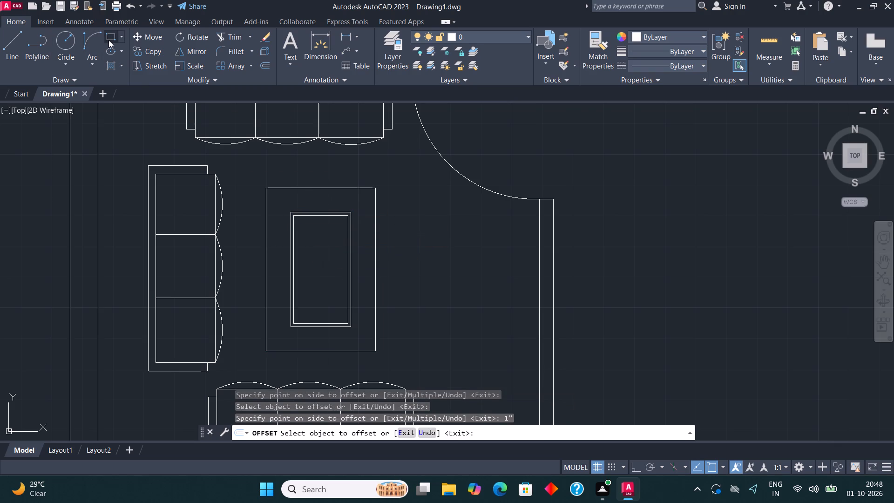
left_click(291, 252)
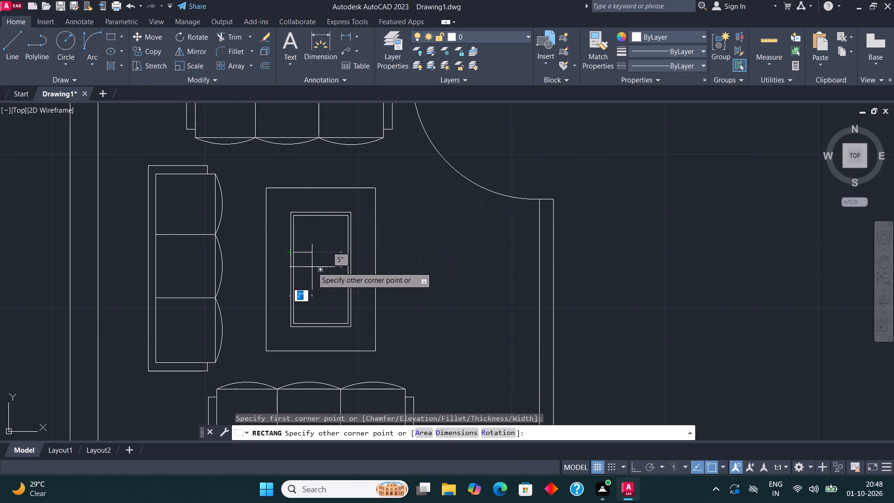
left_click(330, 340)
Move the new small rectangle about 5" left so it projects past the inner table rectangle's left edge.
left_click(331, 295)
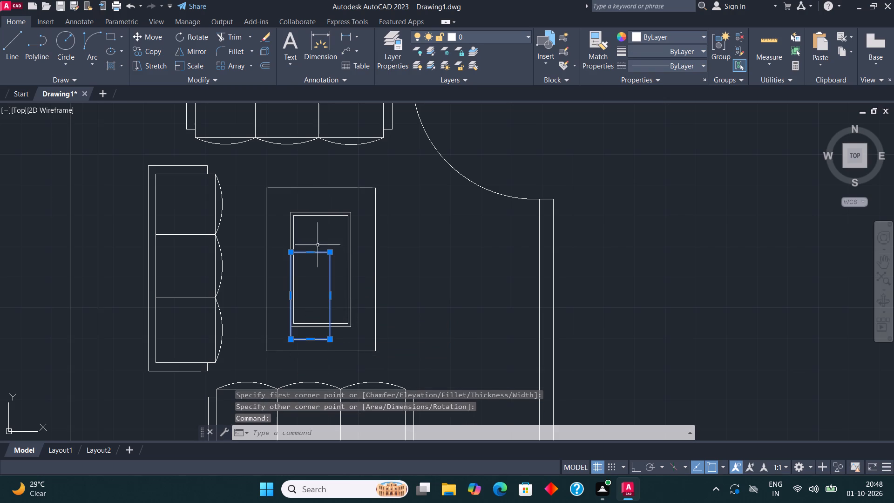
left_click(150, 37)
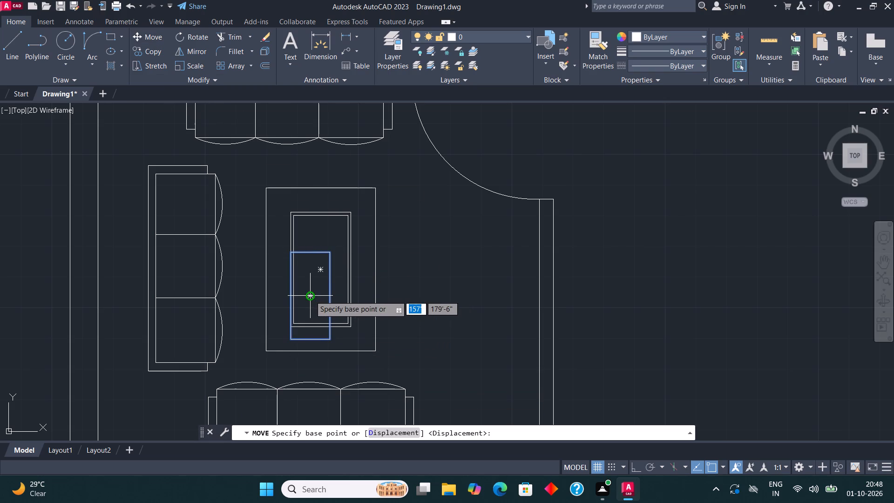
left_click(310, 296)
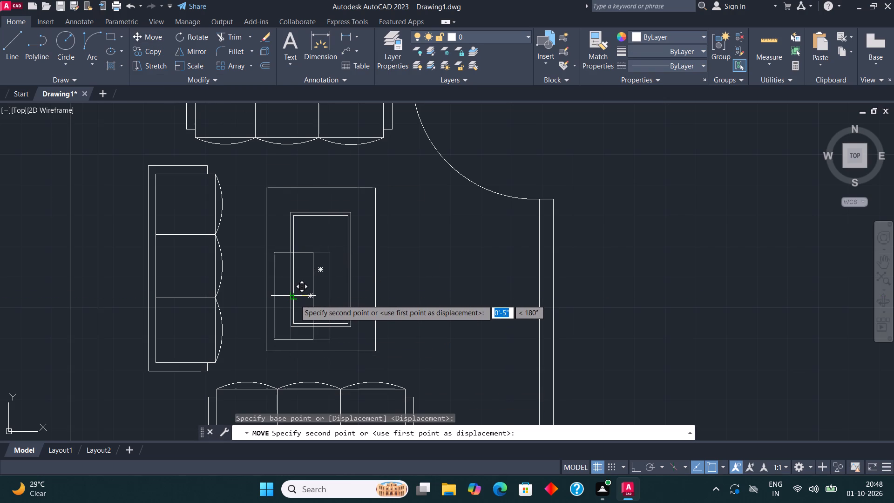
left_click(295, 297)
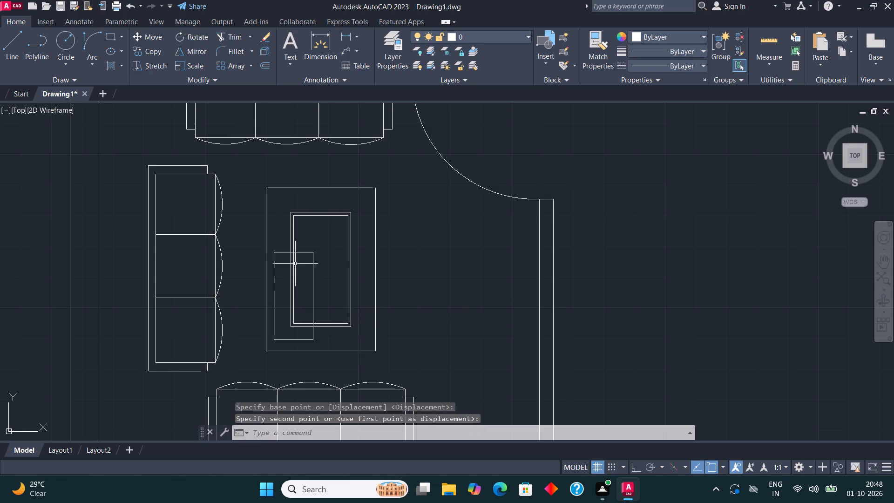
Offset the small overlapping rectangle inward by 1".
left_click(304, 251)
left_click(267, 62)
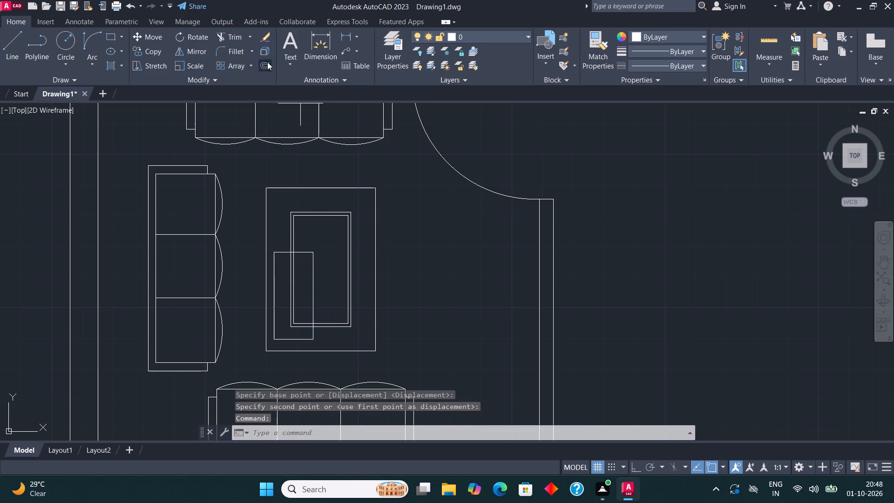
left_click(306, 252)
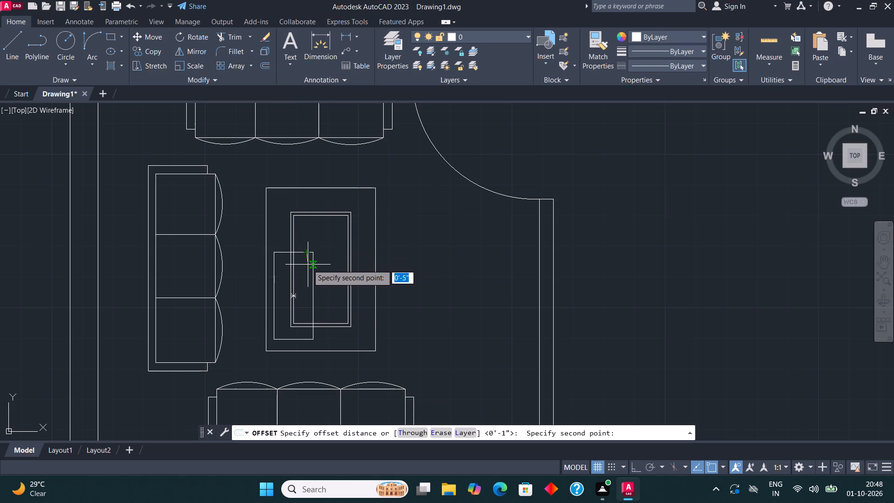
type("1\"")
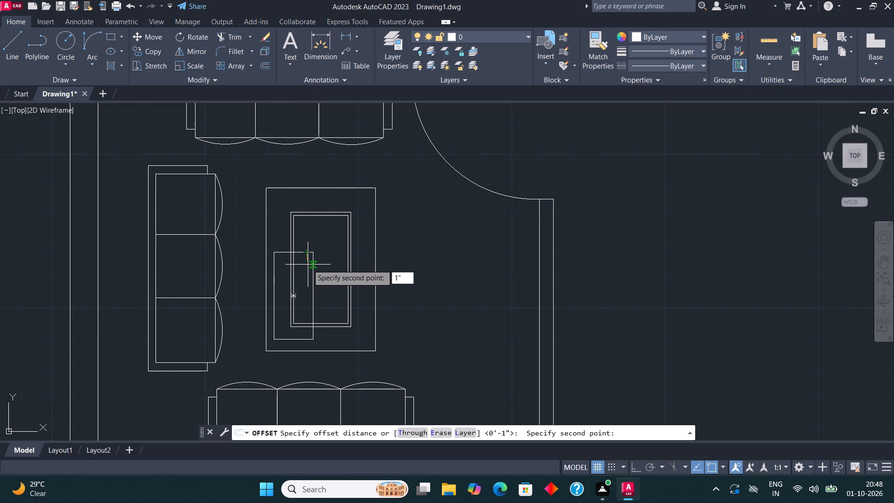
key("Return")
left_click(308, 265)
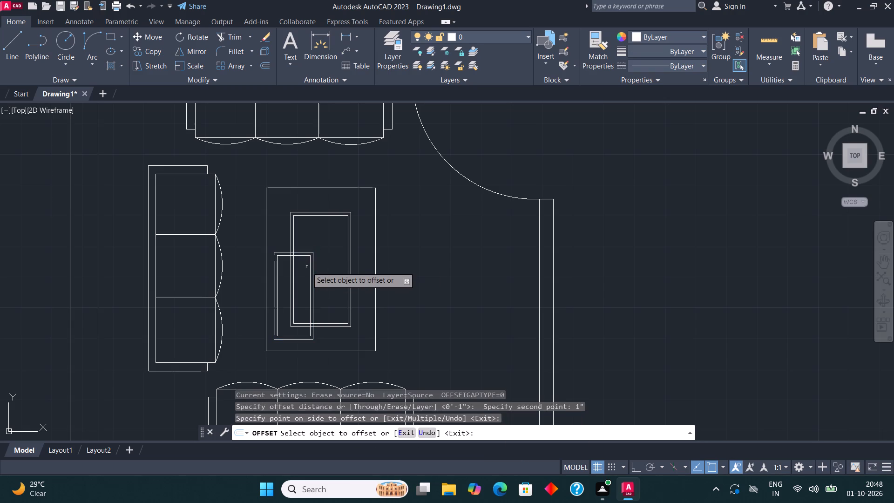
key("Escape")
Trim the inner table rectangle's double lines where they pass behind the small overlapping rectangle.
left_click(236, 37)
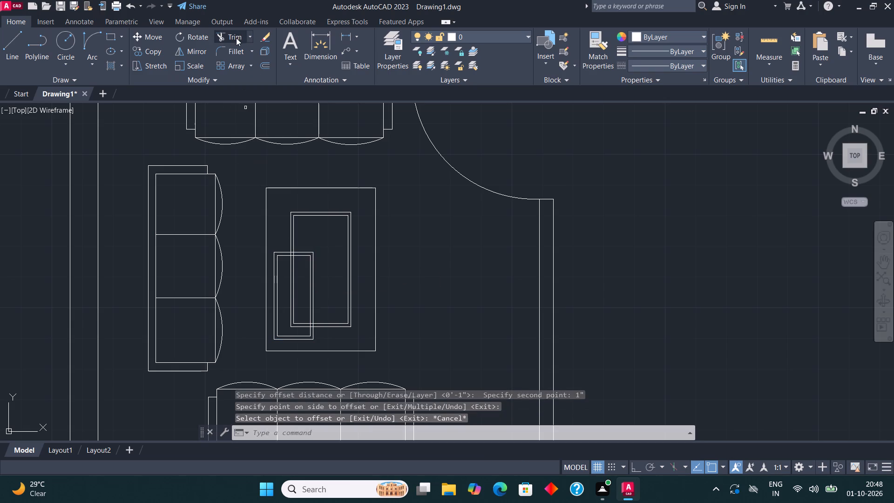
left_click(292, 306)
left_click(291, 302)
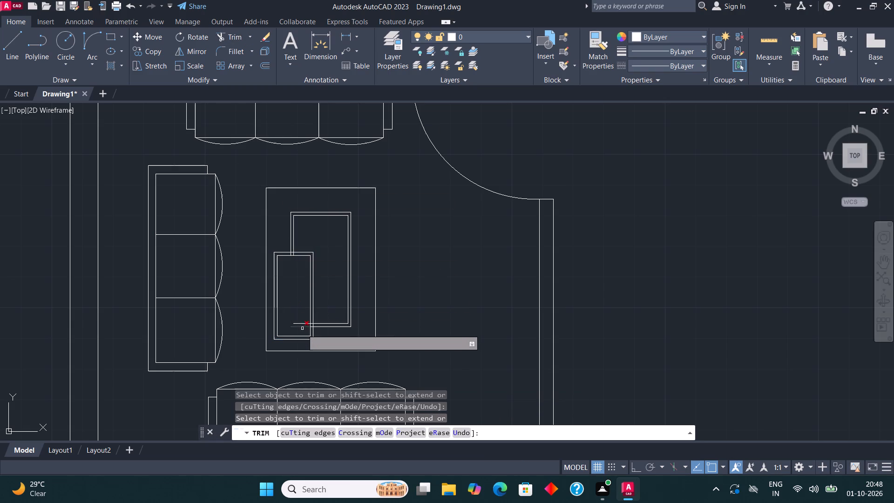
left_click(302, 330)
left_click(298, 316)
scroll(287, 250, "up", 2)
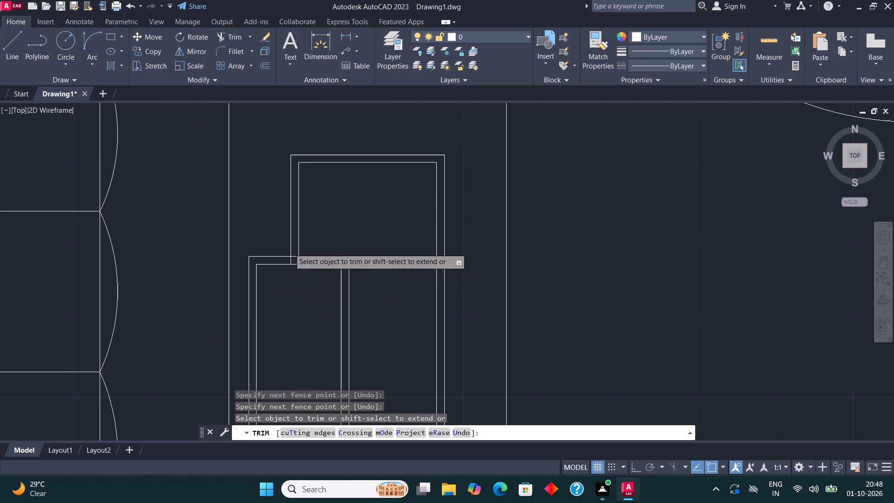
left_click(286, 260)
left_click(310, 259)
scroll(378, 226, "down", 1)
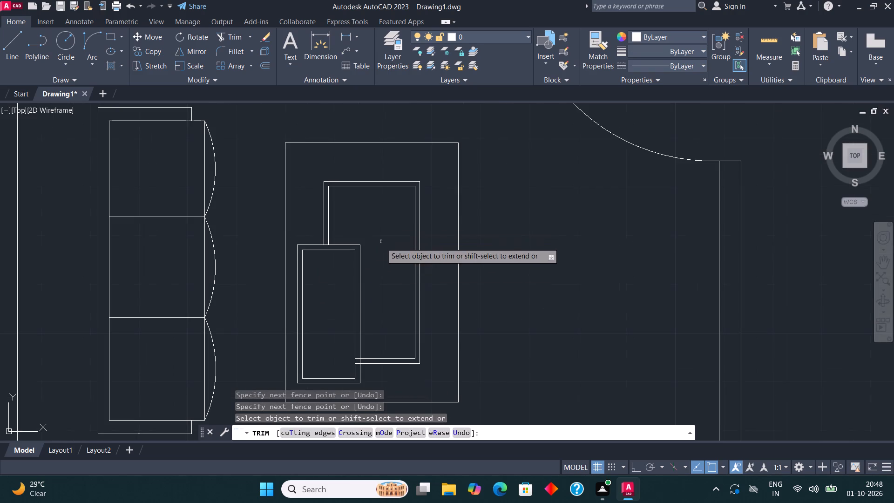
scroll(362, 373, "up", 3)
left_click(335, 358)
left_click(335, 307)
scroll(333, 308, "down", 4)
key("Escape")
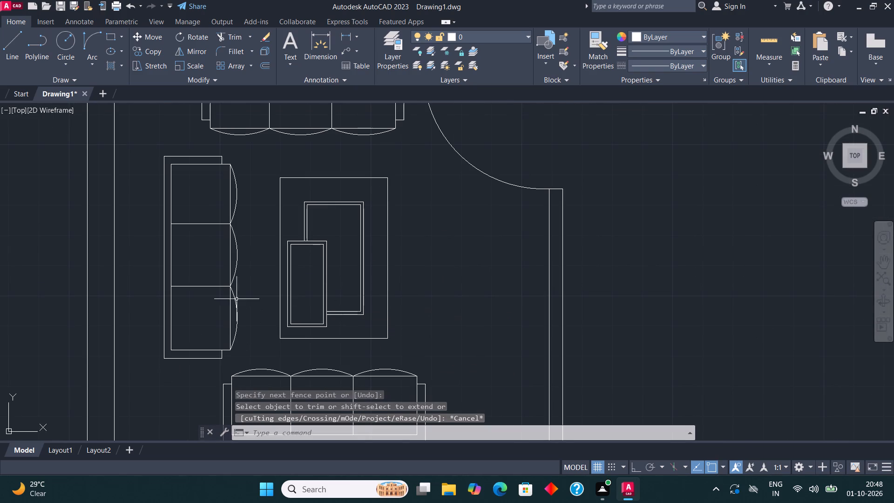
Draw a horizontal line from the toilet's right-hand wall into the hall, above the living room's top wall, as the staircase's upper edge.
middle_click_drag(278, 279, 310, 286)
scroll(253, 276, "down", 2)
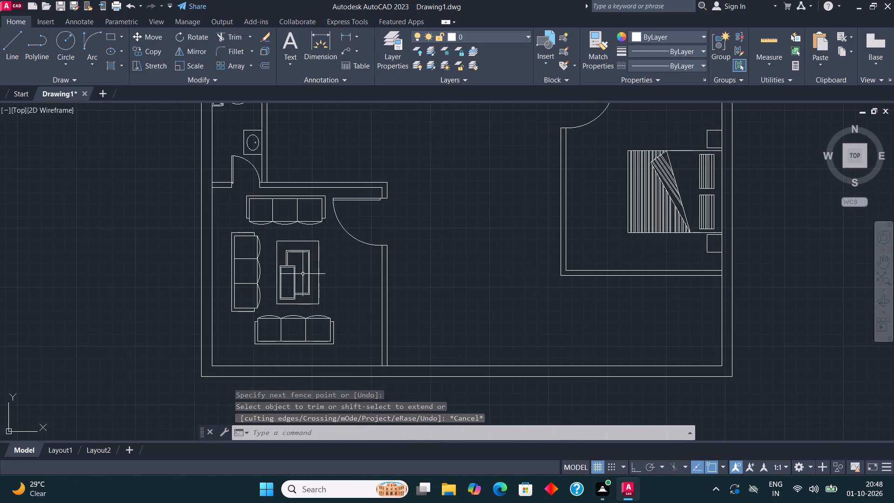
middle_click_drag(331, 272, 284, 321)
middle_click_drag(286, 227, 287, 258)
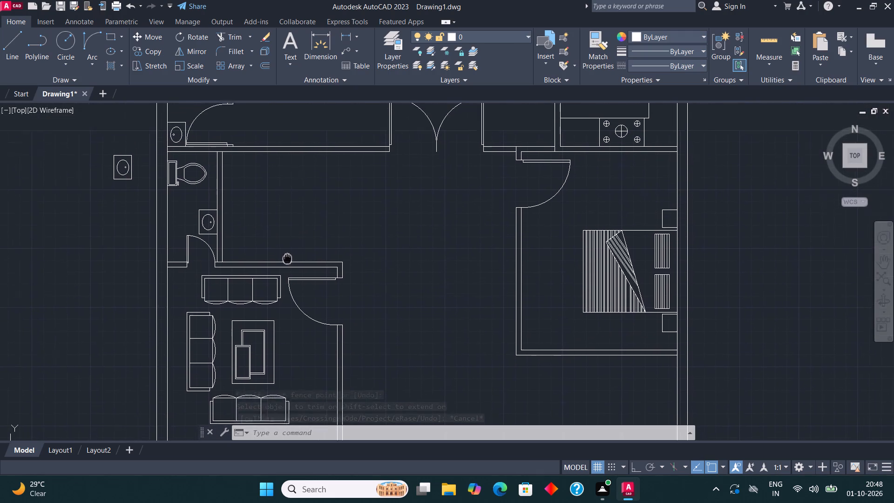
middle_click_drag(287, 258, 284, 331)
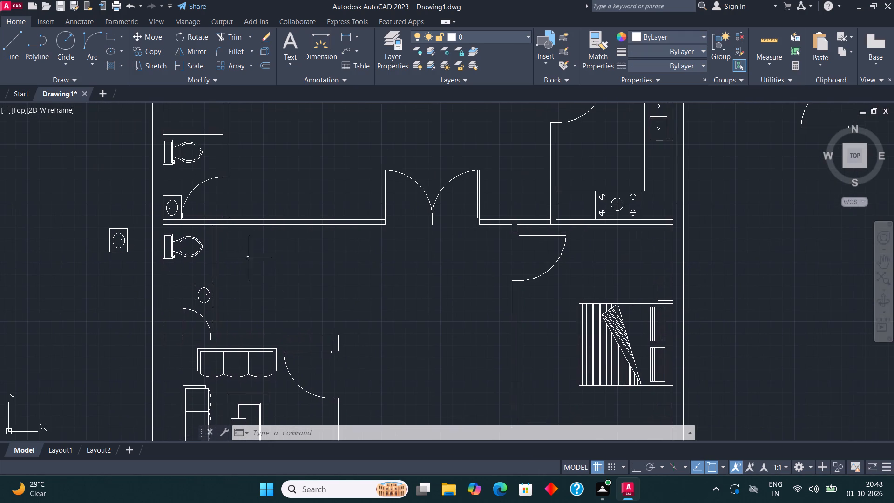
scroll(376, 327, "up", 1)
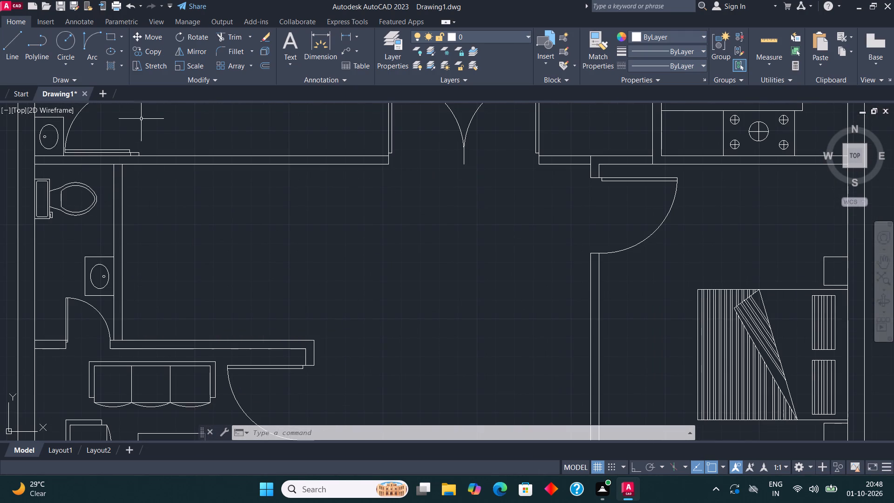
left_click(10, 66)
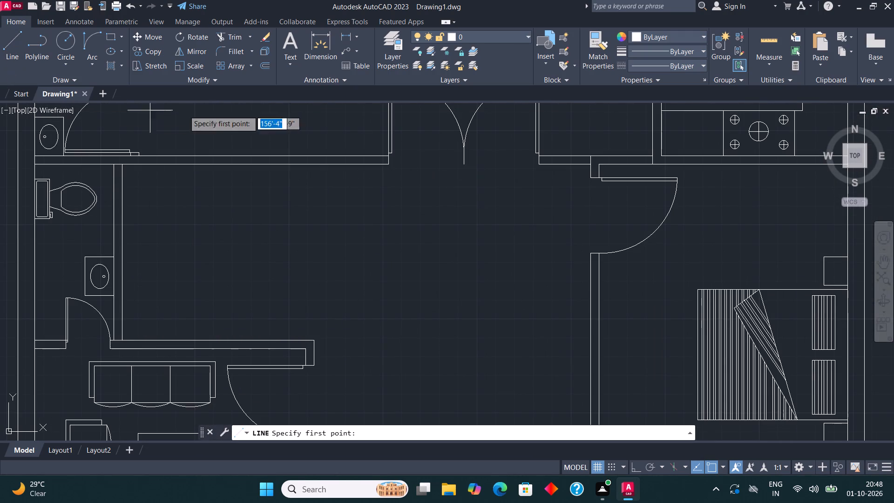
left_click(121, 251)
left_click(301, 254)
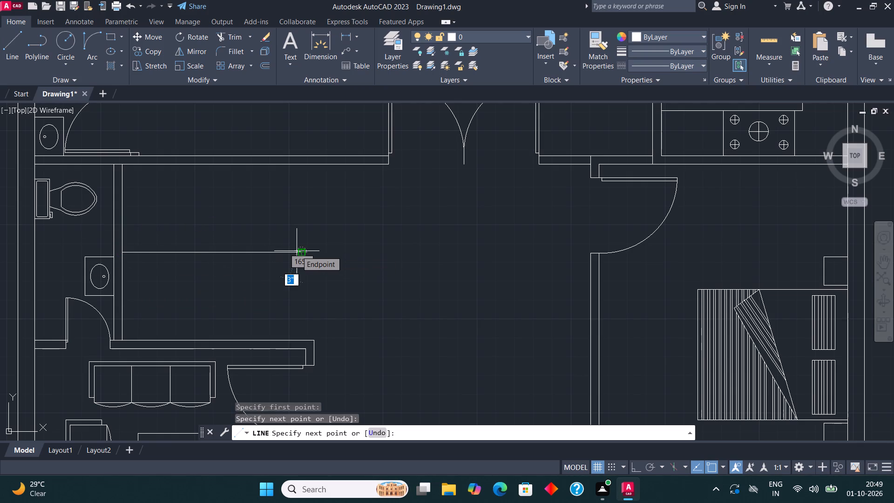
key("Escape")
Draw a vertical line about 3'-11" up from the living room wall's end corner and join it to the horizontal staircase line.
left_click(10, 53)
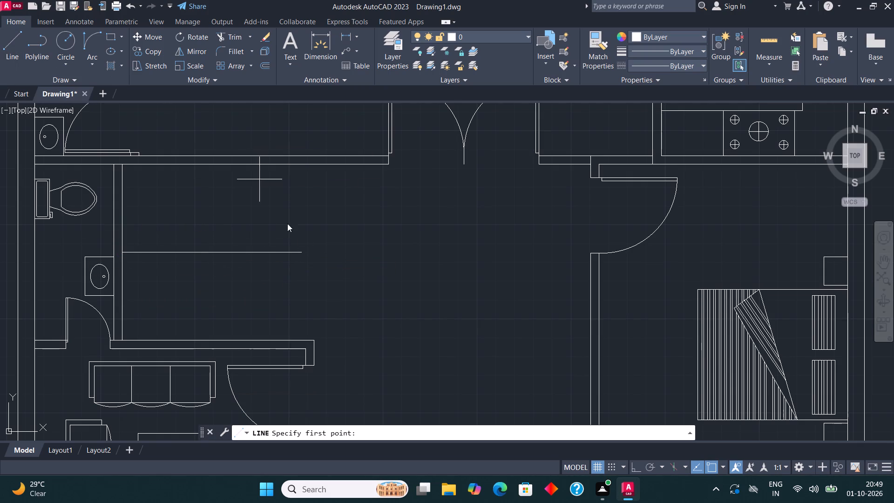
left_click(314, 337)
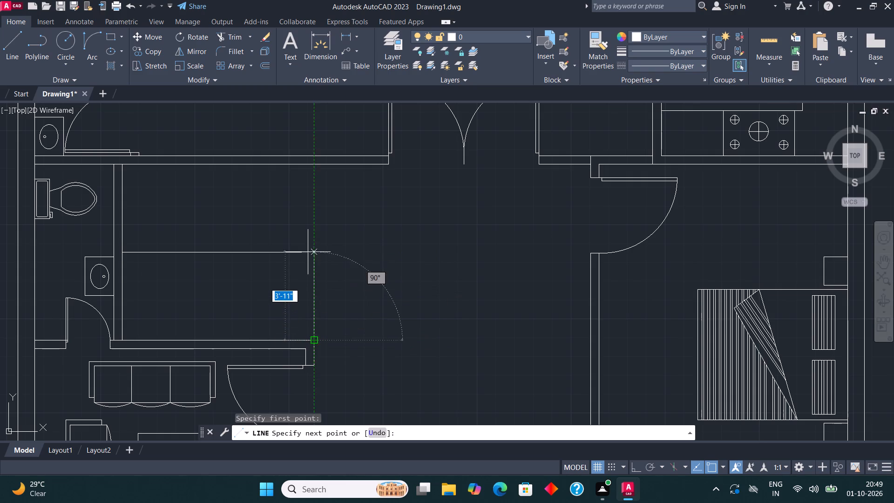
left_click(318, 253)
left_click(305, 253)
key("Escape")
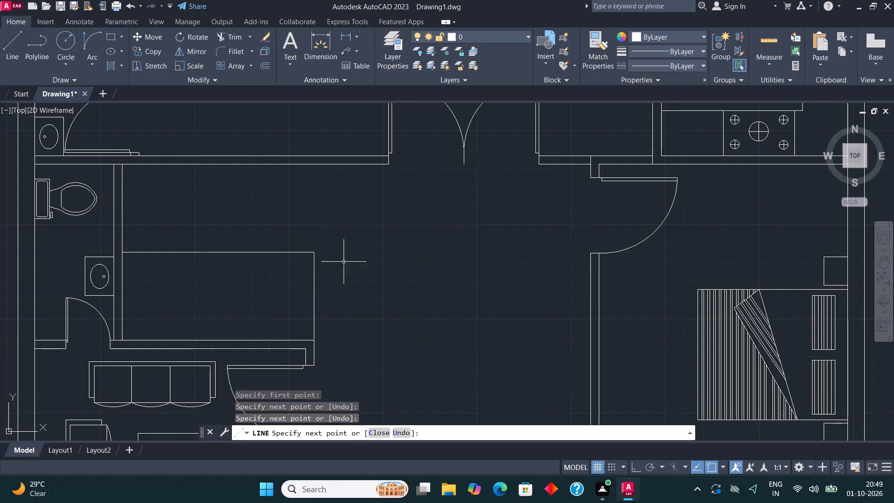
Offset the staircase's right vertical edge 8" to the left as the first tread line and dismiss the message notification.
middle_click_drag(324, 282, 356, 265)
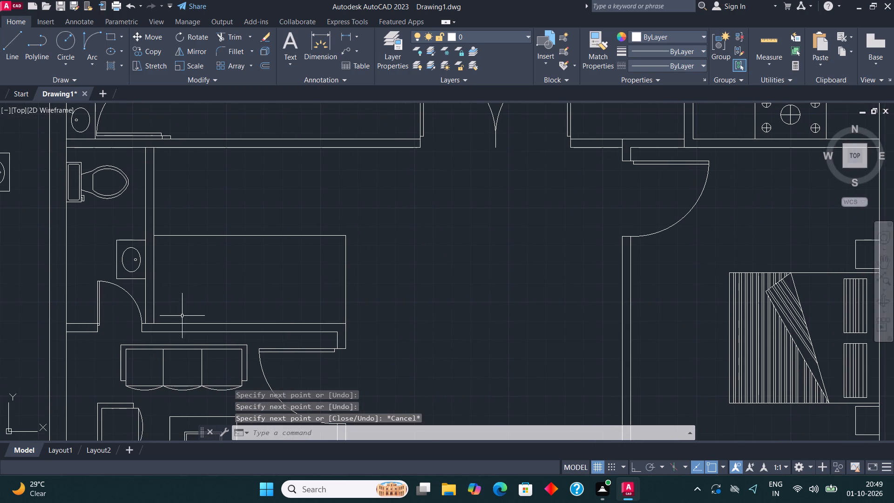
scroll(339, 305, "up", 1)
left_click(351, 290)
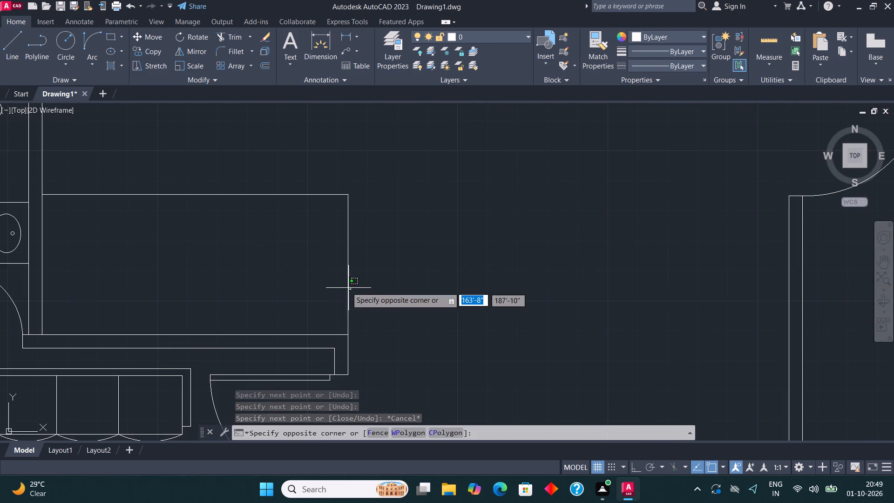
left_click(342, 284)
left_click(266, 64)
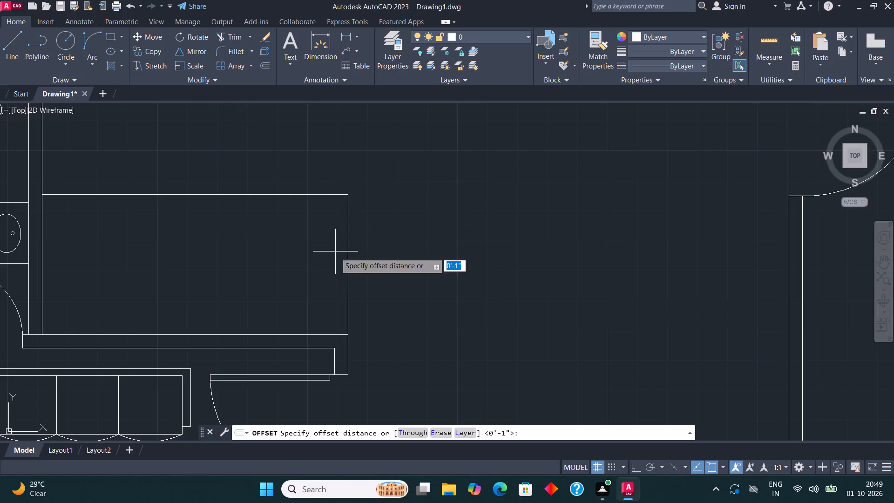
left_click(346, 267)
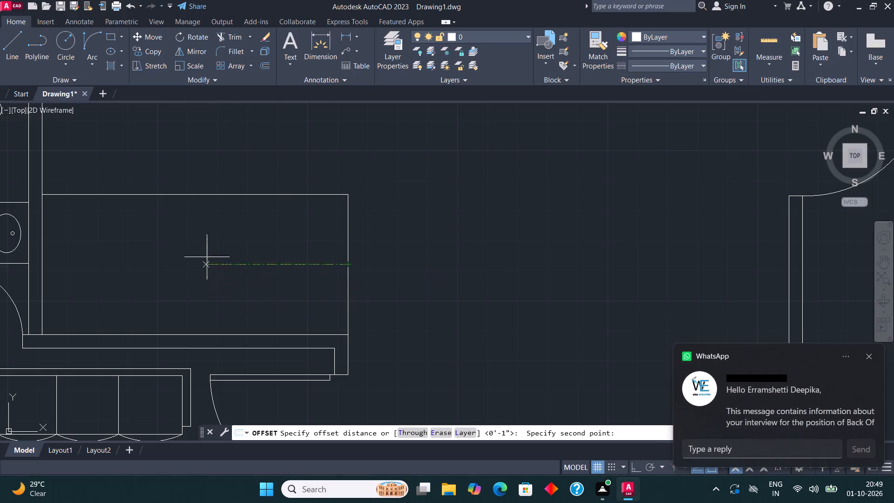
type("8\"")
key("Return")
left_click(208, 253)
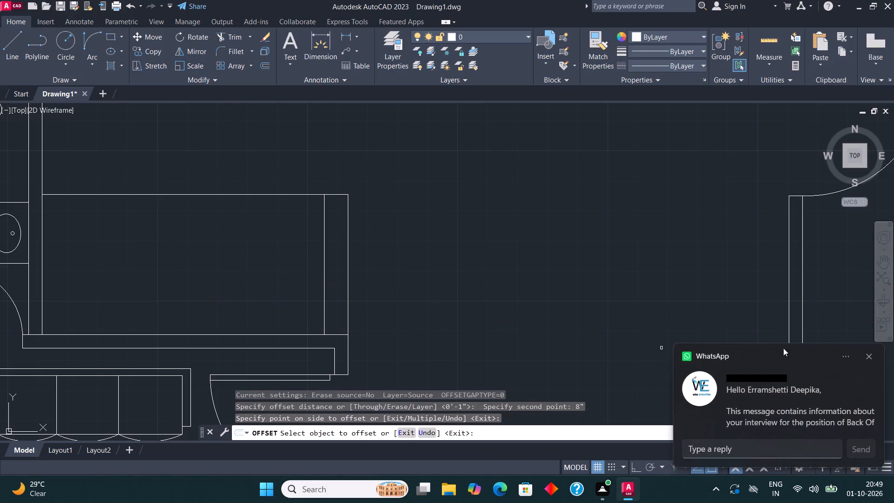
left_click(866, 353)
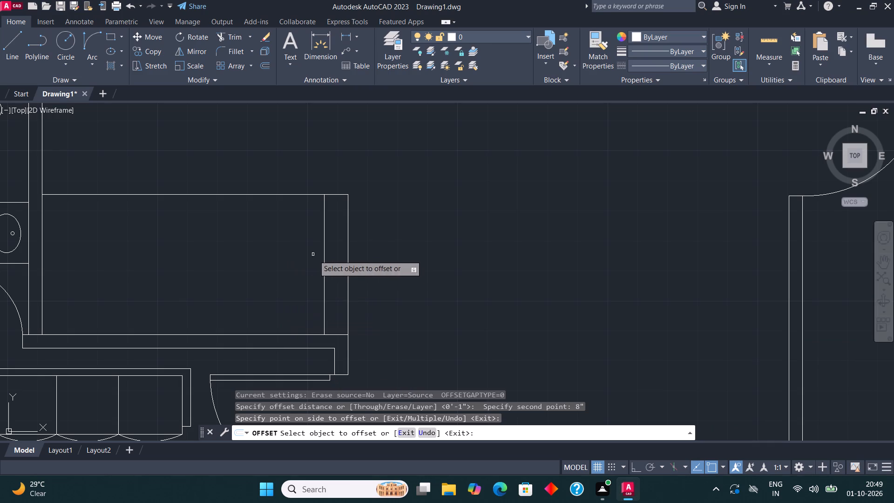
Offset six more staircase tread lines leftward at 8" spacing, continuing from the first tread line.
left_click(324, 272)
left_click(293, 278)
left_click(300, 280)
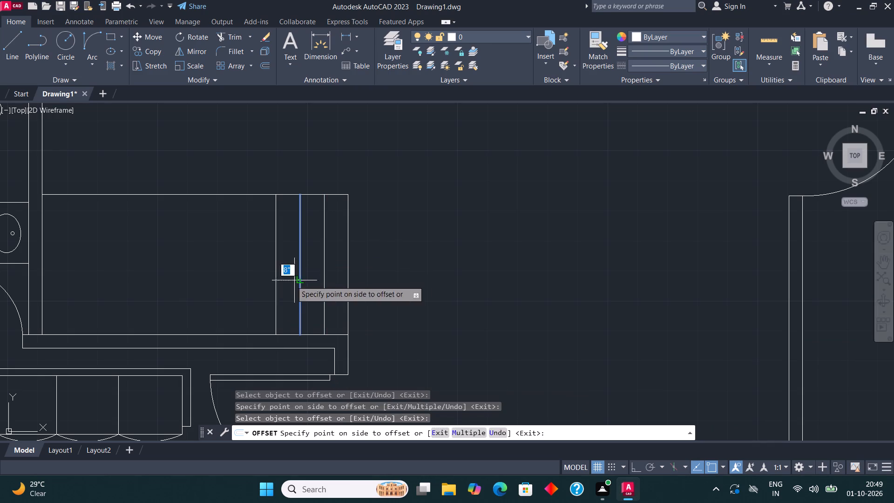
left_click(282, 281)
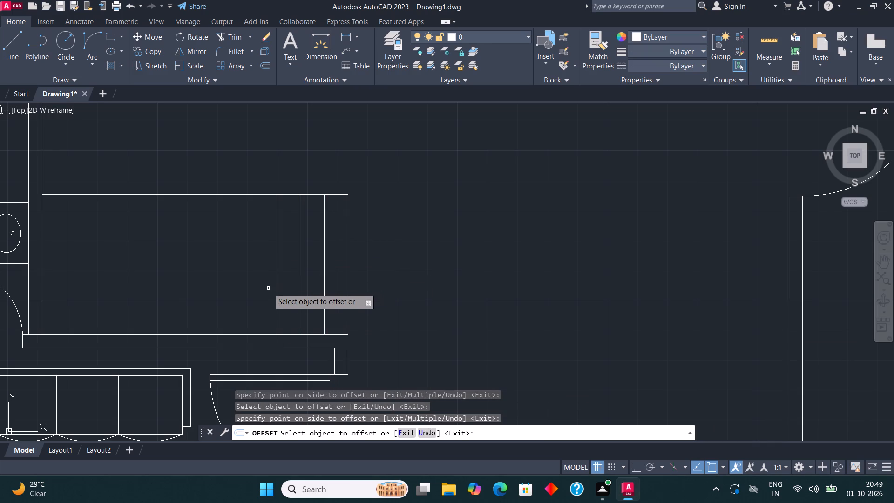
left_click(275, 292)
left_click(232, 292)
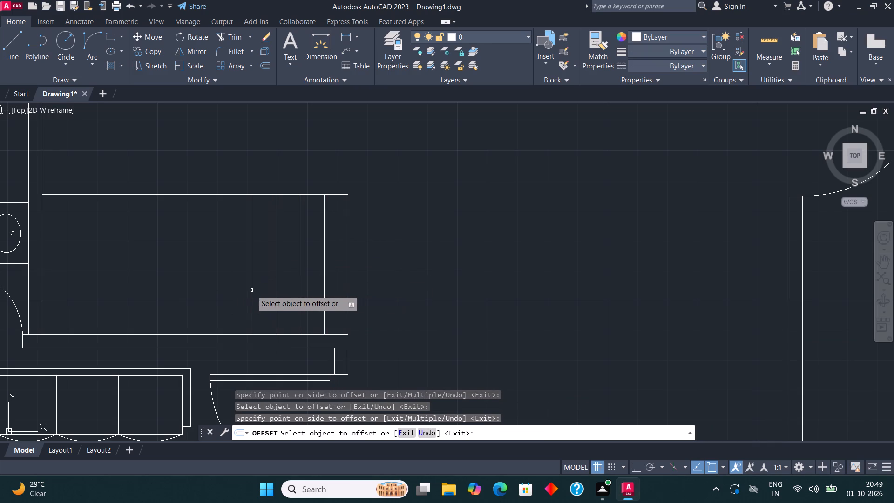
left_click(252, 290)
left_click(195, 296)
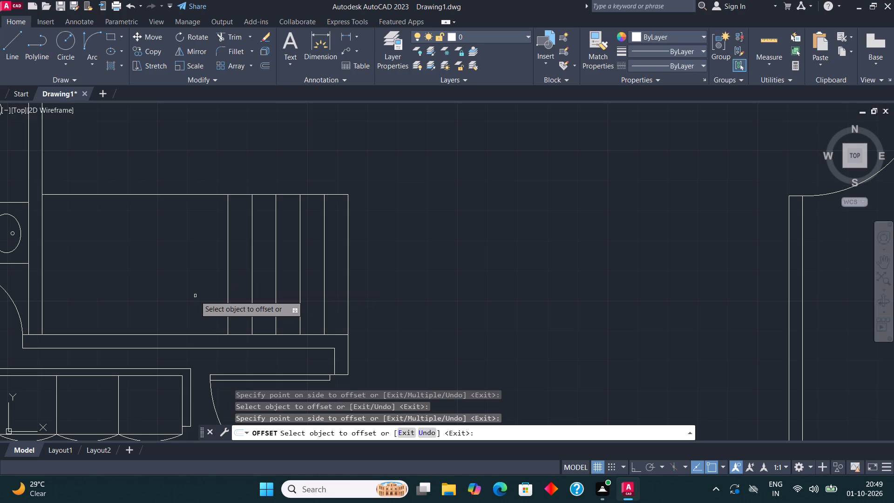
left_click(228, 283)
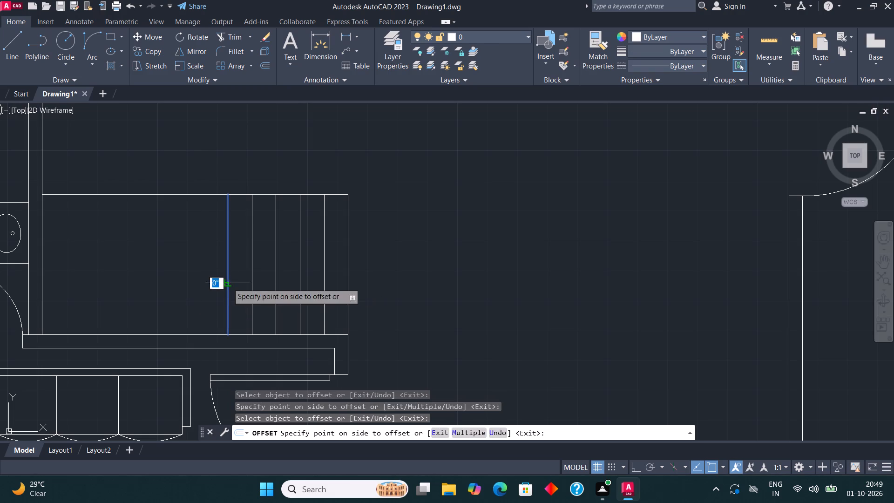
left_click(180, 286)
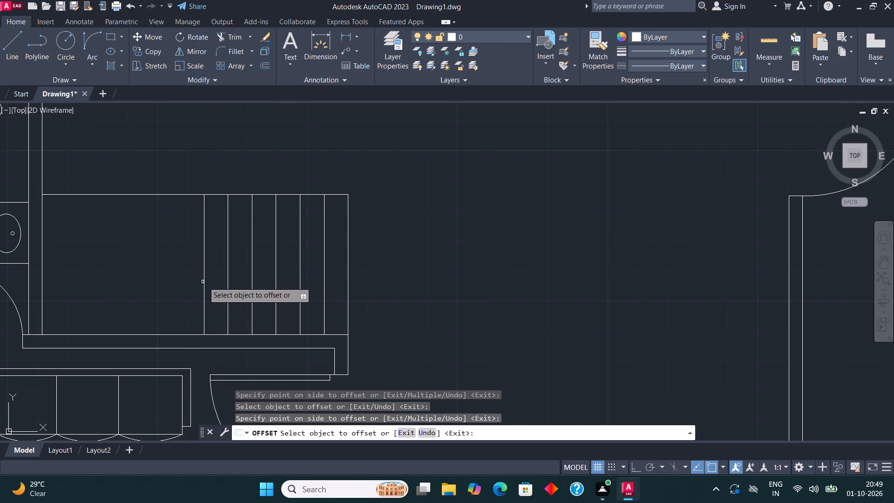
left_click(203, 282)
left_click(151, 285)
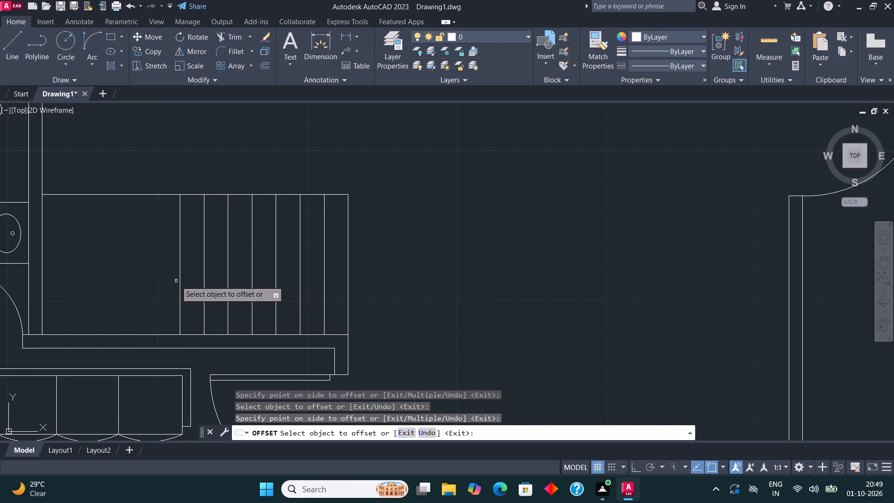
Offset five further tread lines at 8" spacing to fill the lower stair flight up to the toilet wall.
left_click(180, 281)
left_click(153, 274)
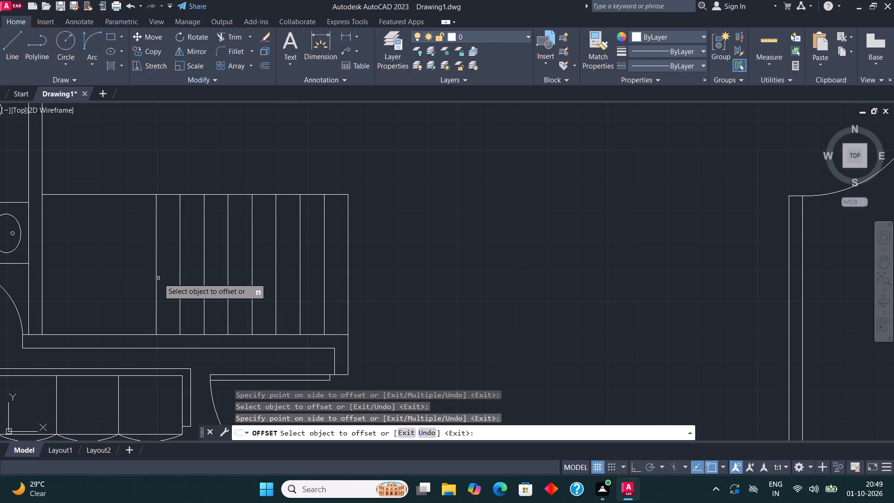
left_click(158, 278)
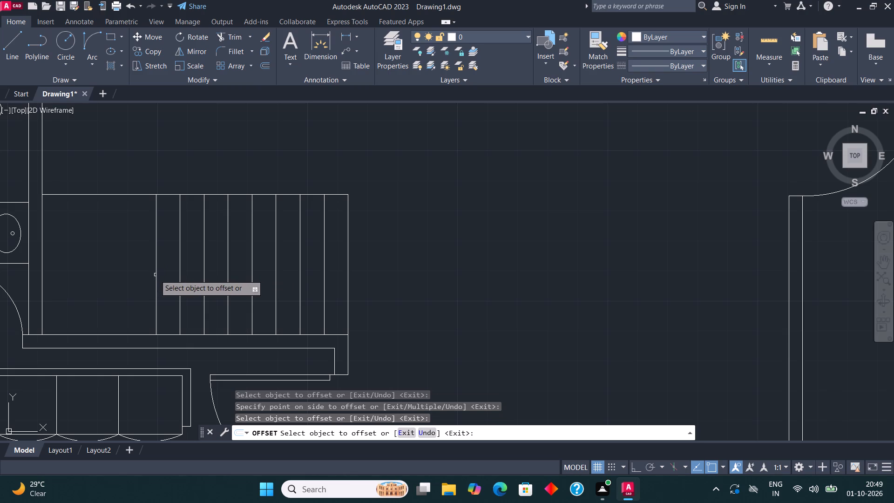
left_click(155, 275)
left_click(136, 270)
left_click(133, 268)
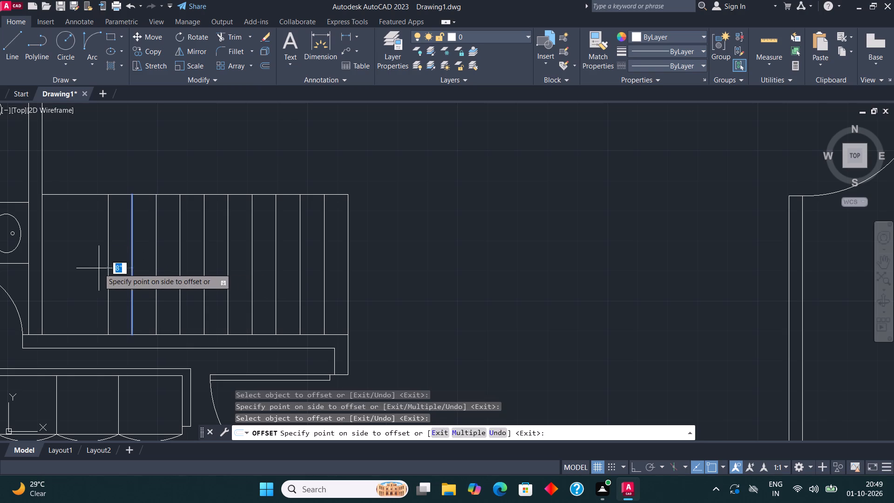
left_click(99, 268)
left_click(110, 261)
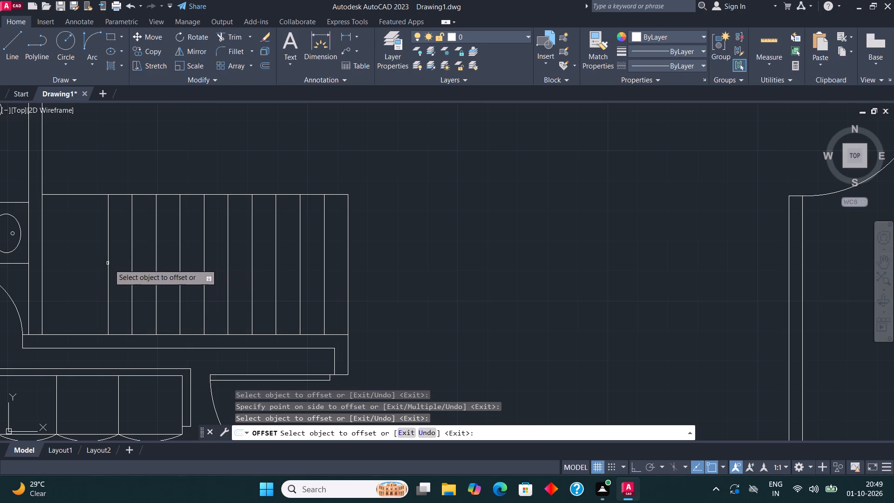
left_click(108, 264)
left_click(75, 266)
left_click(84, 266)
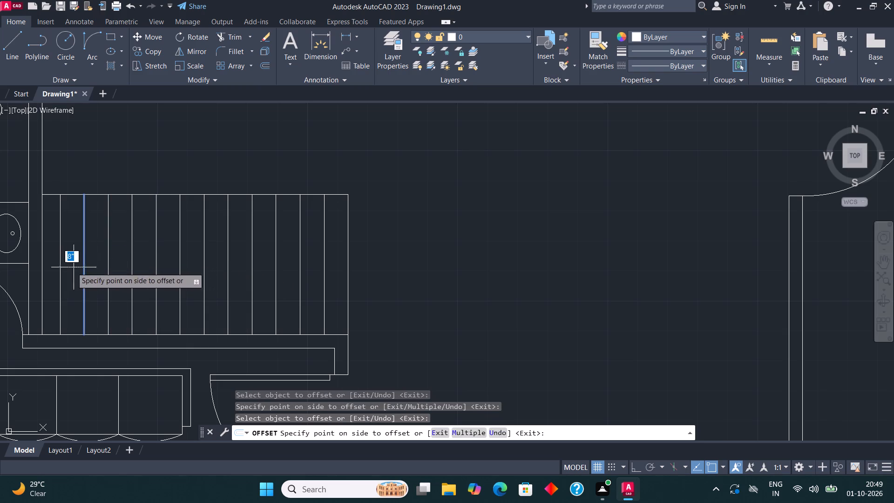
left_click(66, 267)
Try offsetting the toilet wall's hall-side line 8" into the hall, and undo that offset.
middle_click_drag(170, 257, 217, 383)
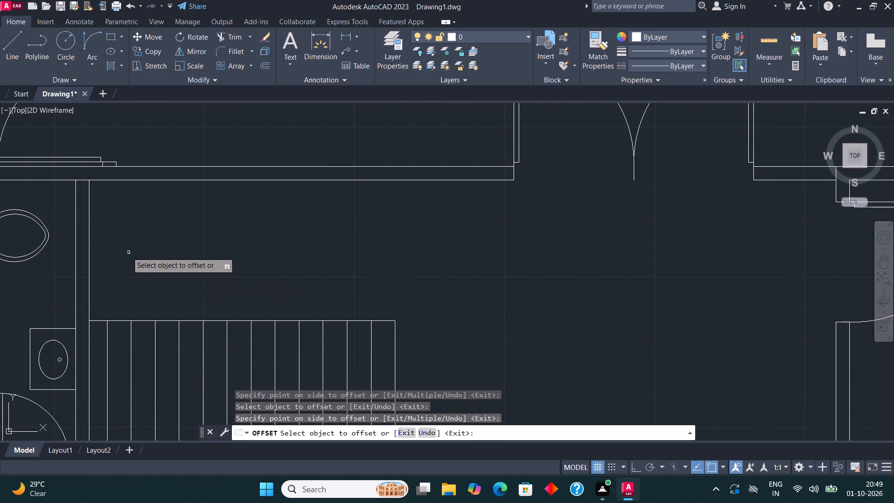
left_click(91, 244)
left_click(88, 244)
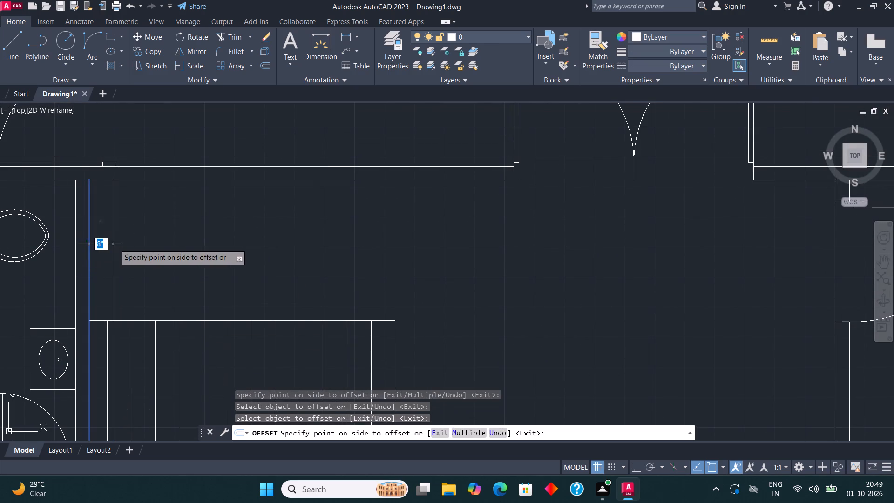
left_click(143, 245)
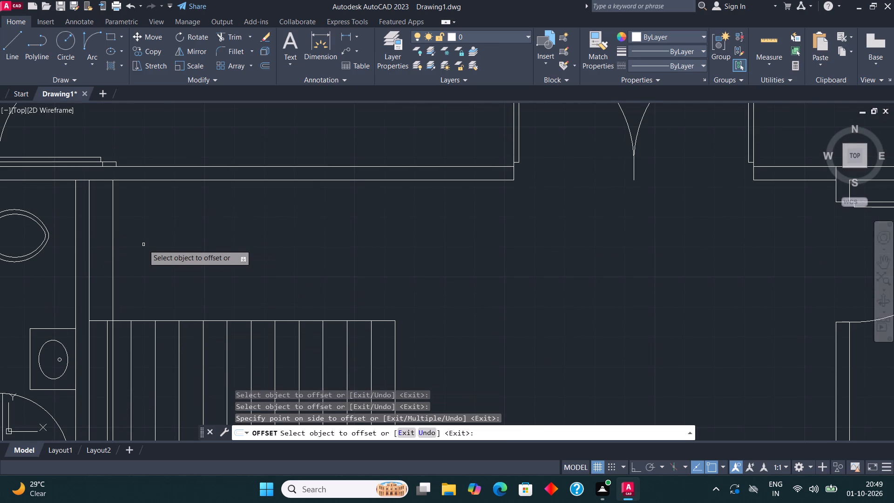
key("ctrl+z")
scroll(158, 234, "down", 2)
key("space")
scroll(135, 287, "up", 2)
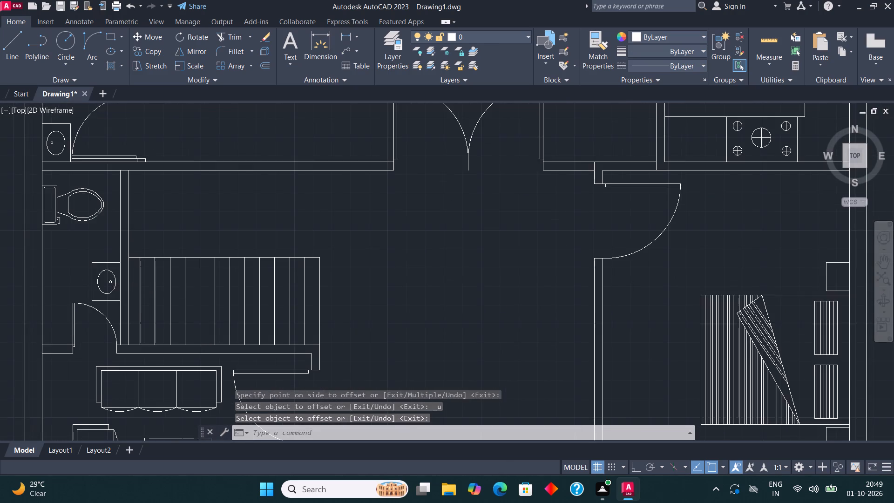
Draw a vertical line along the toilet wall from the stair flight's upper-left corner to the wall above.
middle_click_drag(146, 251, 127, 281)
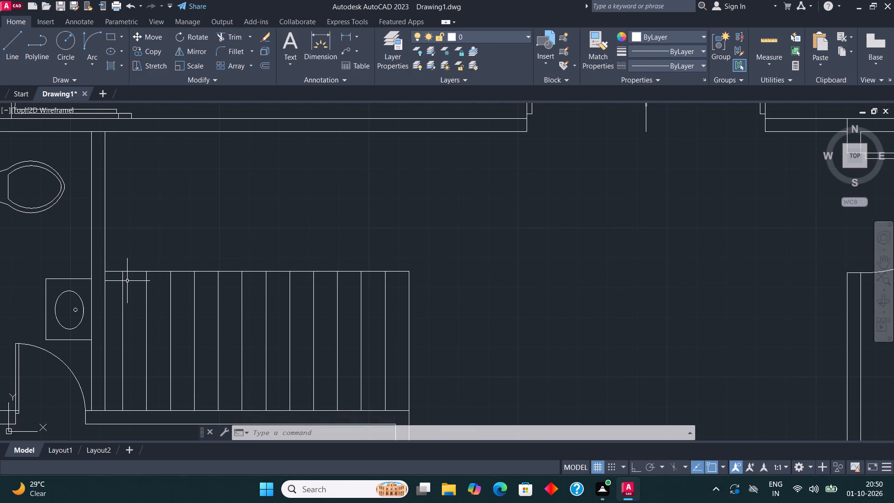
middle_click_drag(148, 270, 168, 292)
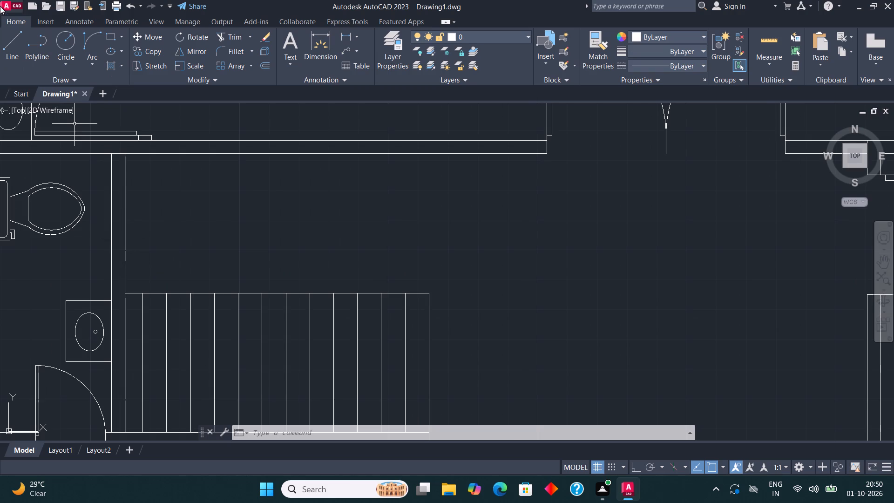
left_click(10, 41)
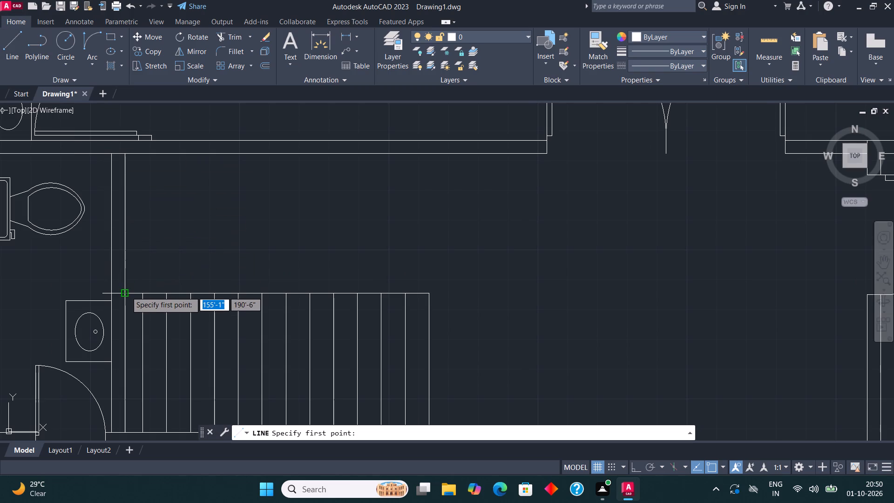
left_click(126, 292)
left_click(125, 156)
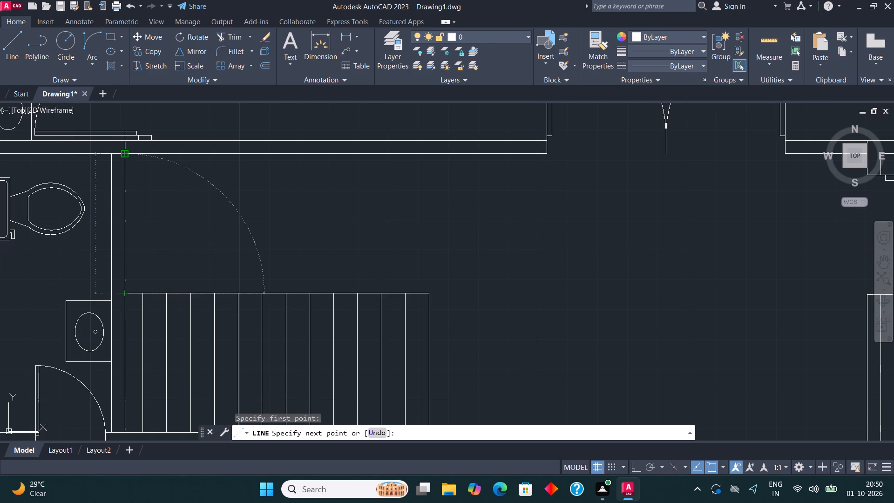
key("Escape")
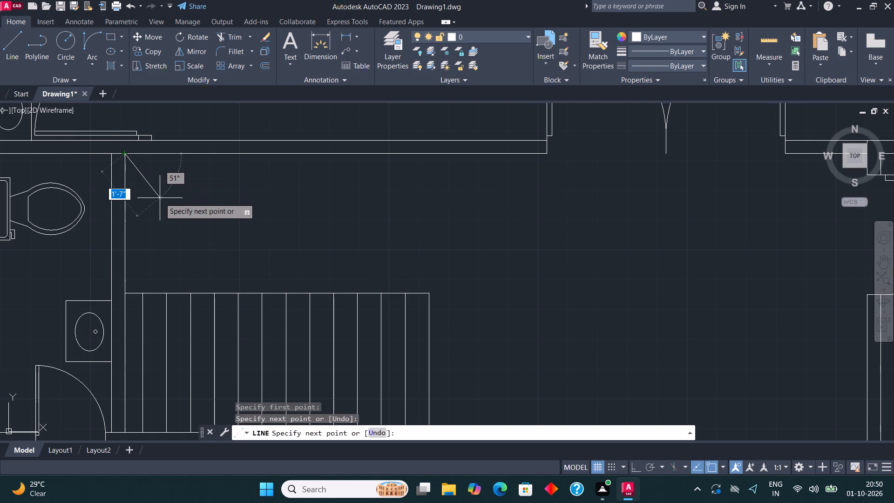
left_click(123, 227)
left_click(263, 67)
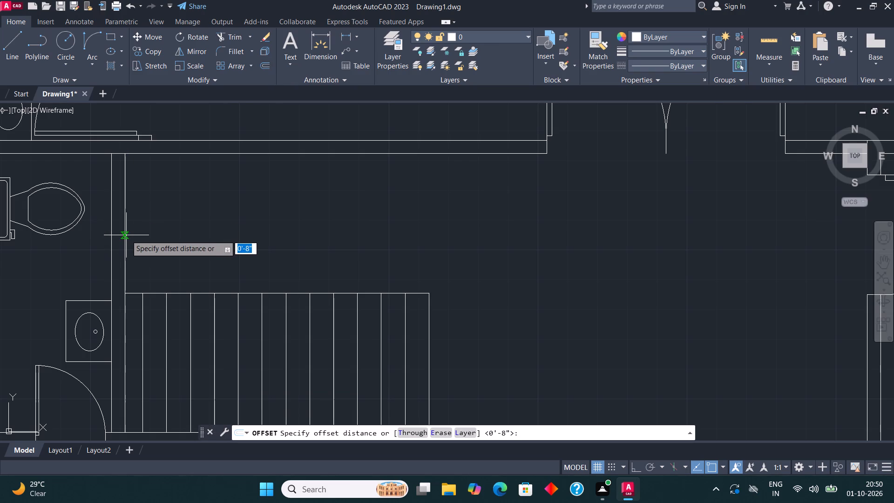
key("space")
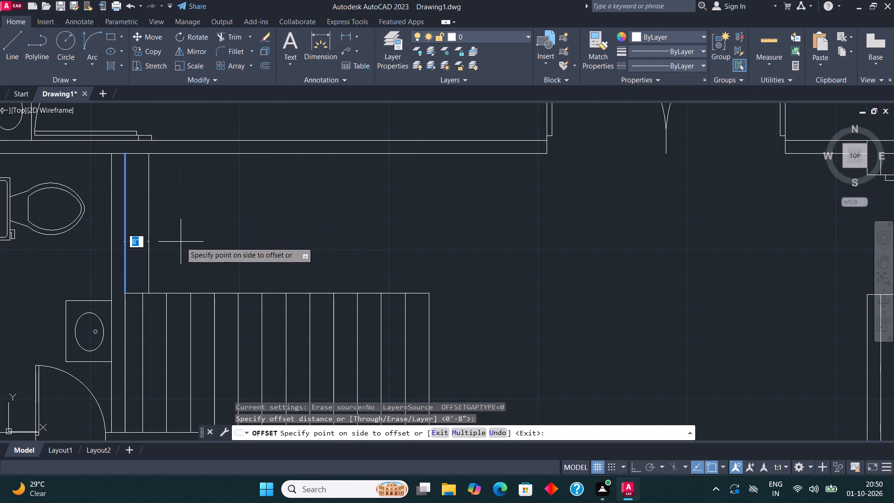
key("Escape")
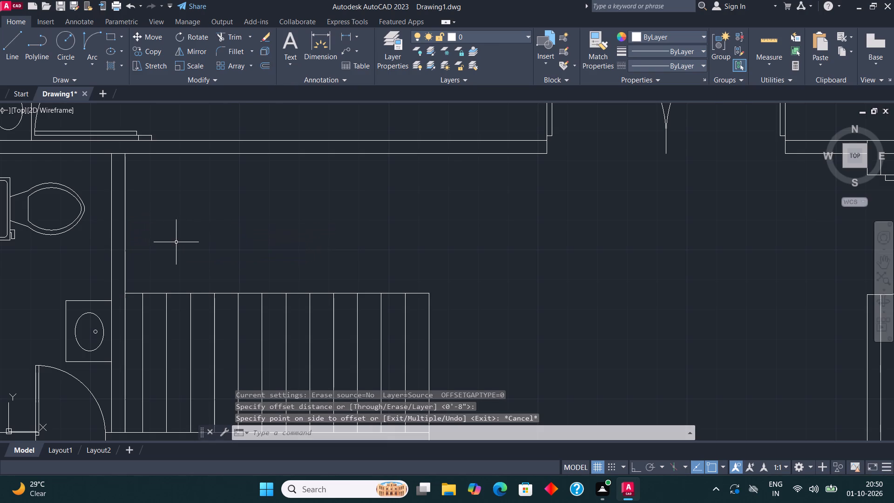
Offset the full toilet wall line rightward at 8" spacing to make four tread lines for the upper stair flight.
middle_click_drag(180, 231, 178, 198)
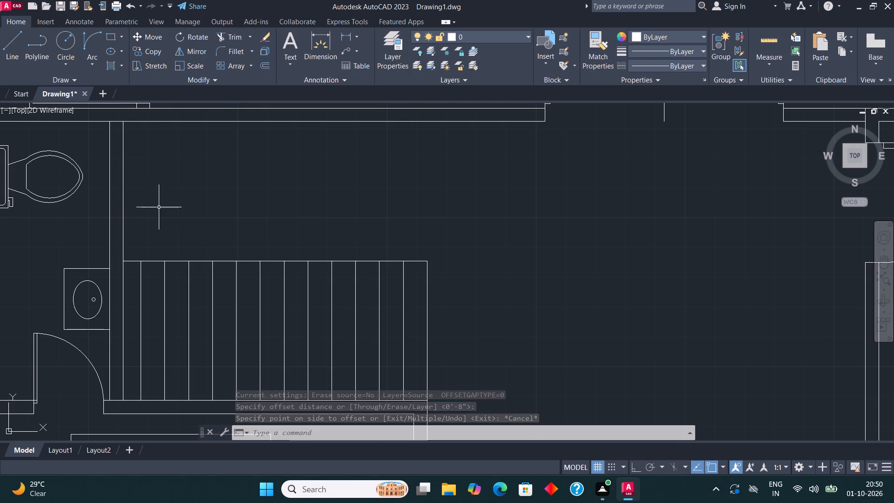
left_click(122, 279)
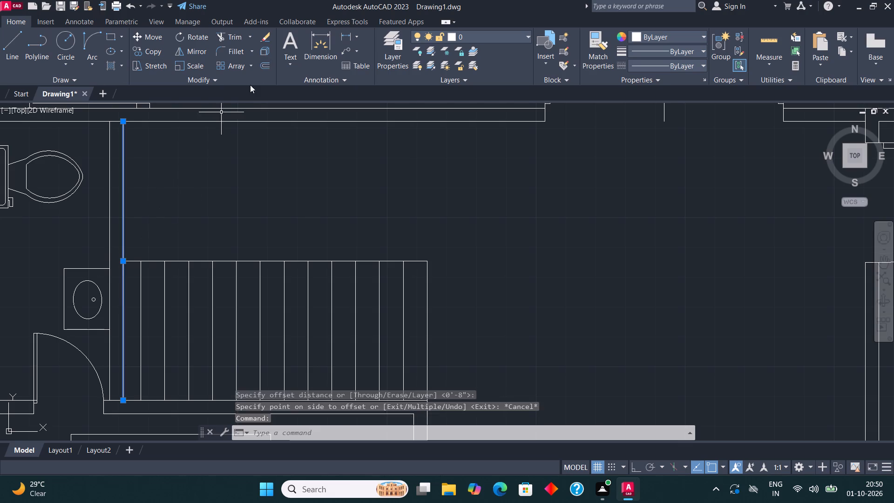
left_click(265, 67)
left_click(125, 214)
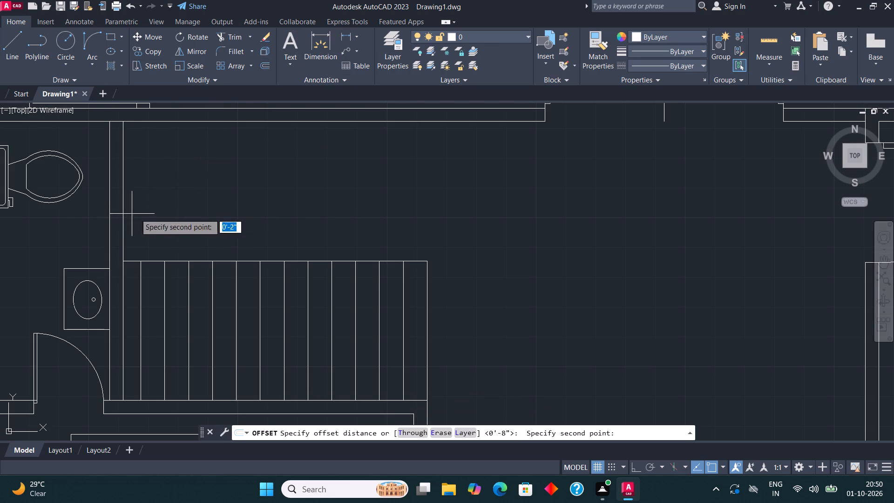
type("8\"")
key("Return")
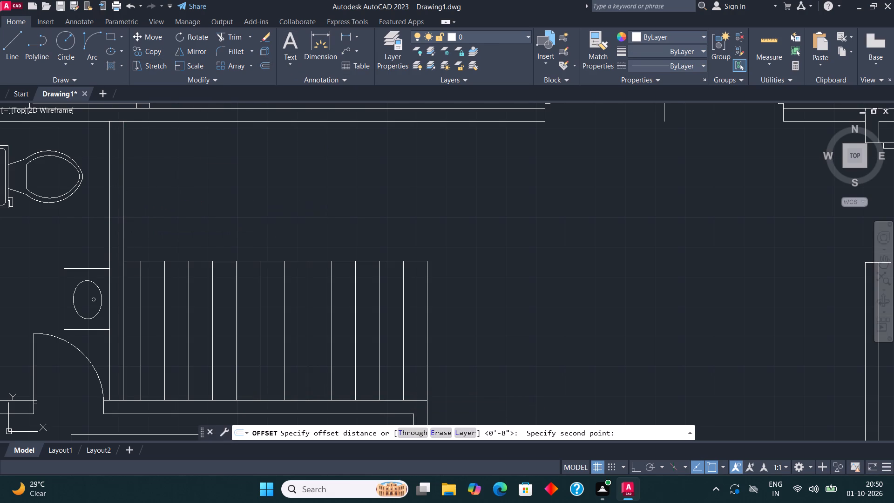
left_click(219, 197)
left_click(145, 200)
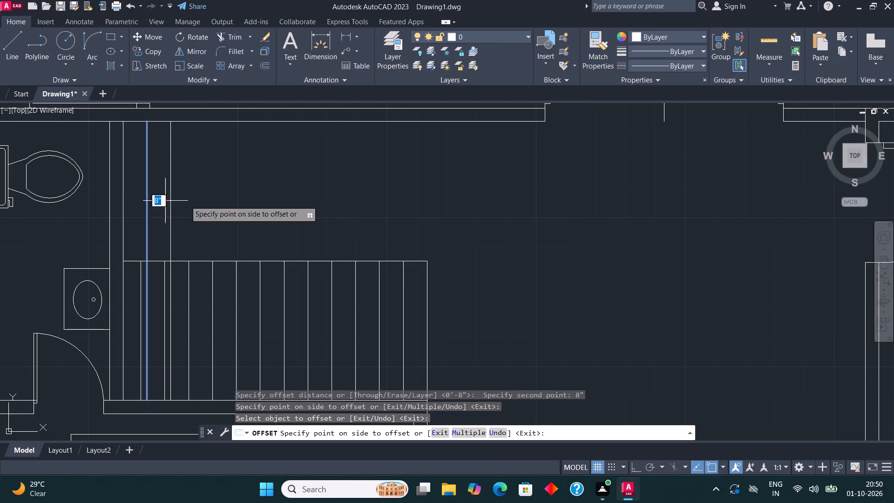
left_click(209, 201)
left_click(170, 205)
left_click(249, 204)
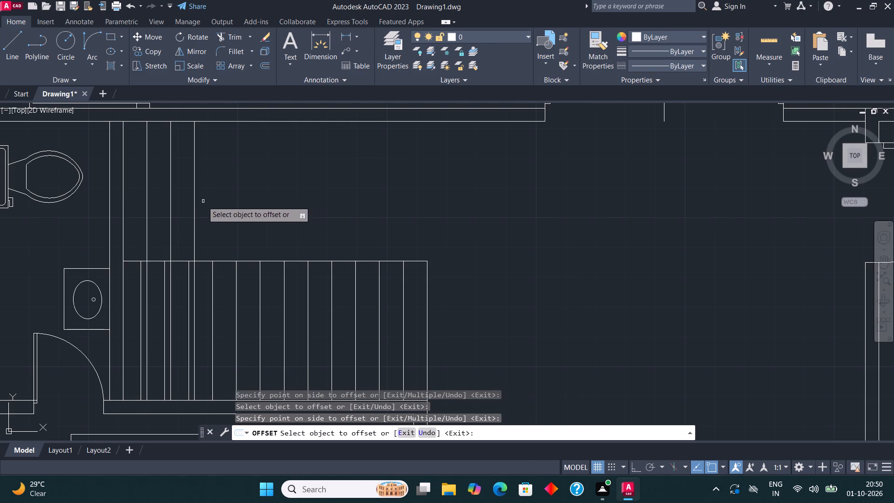
left_click(194, 195)
left_click(227, 193)
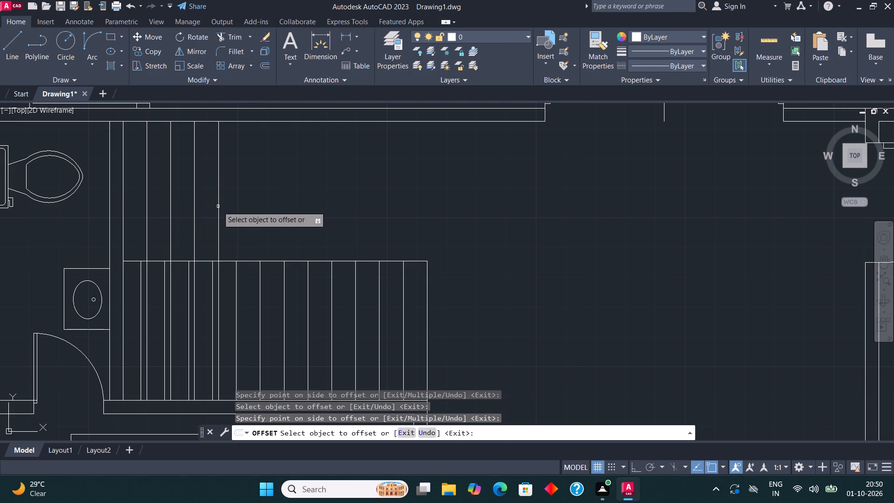
Offset nine further tread lines rightward at 8" spacing, continuing the upper stair flight past the lower flight's end.
left_click(217, 206)
left_click(273, 206)
left_click(243, 217)
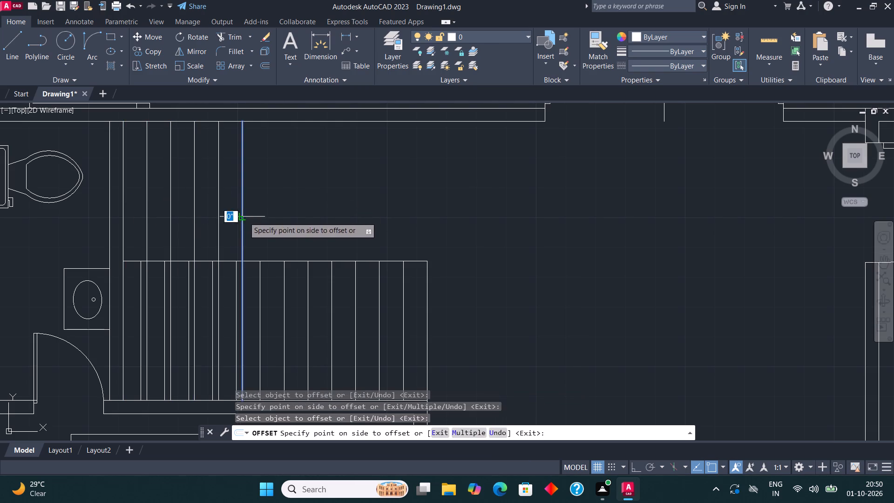
left_click(318, 214)
left_click(265, 211)
left_click(327, 204)
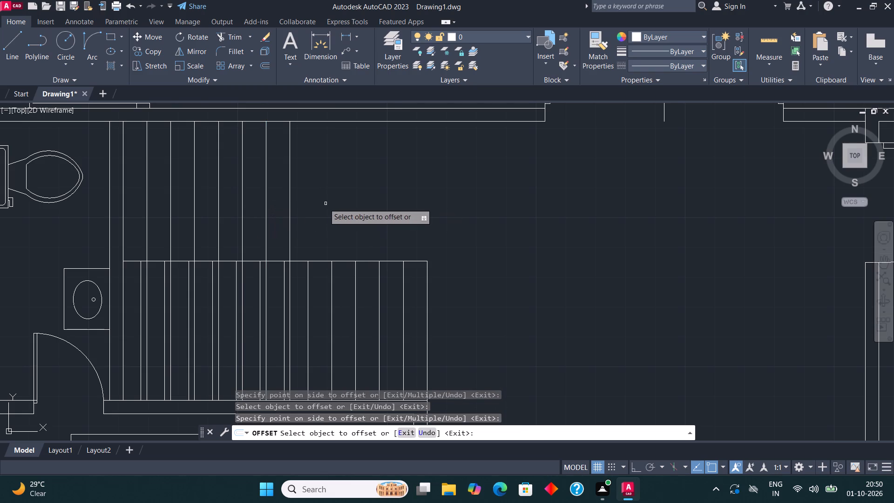
left_click(289, 211)
left_click(324, 211)
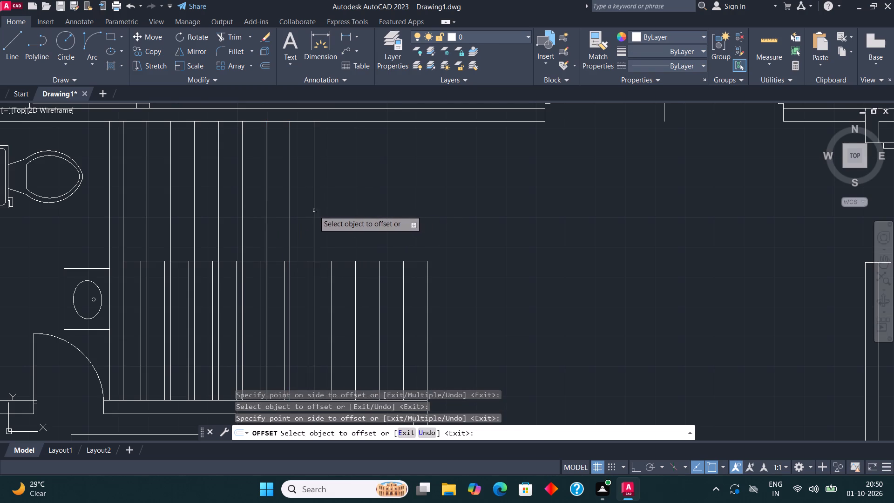
left_click(314, 211)
left_click(332, 210)
left_click(338, 210)
left_click(343, 210)
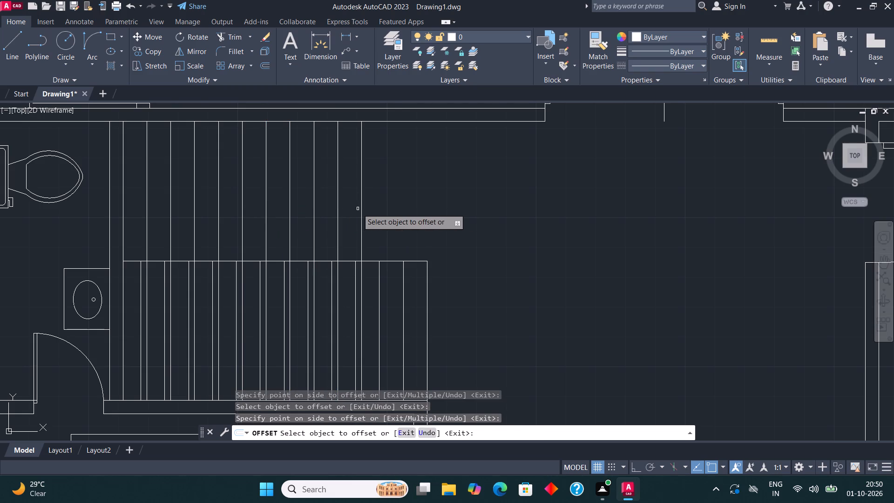
left_click(360, 209)
left_click(371, 206)
left_click(386, 207)
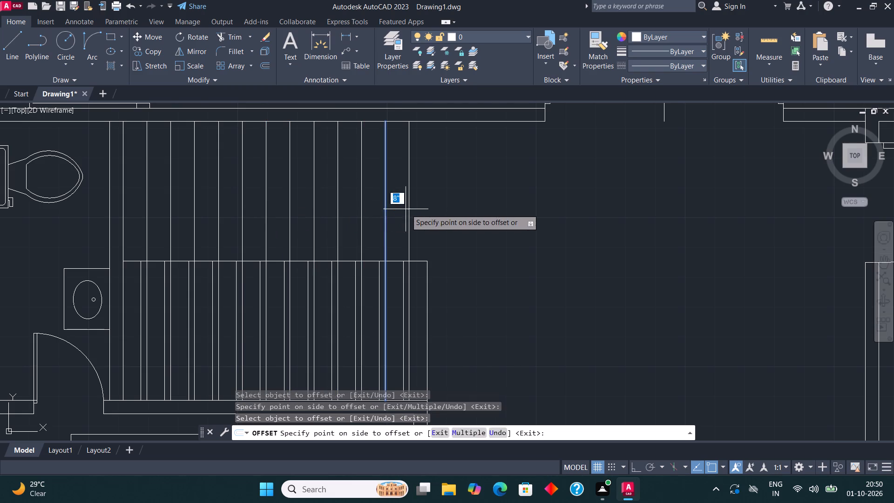
left_click(406, 209)
left_click(408, 211)
left_click(431, 211)
Trim away the lower flight's old end line and the surplus last offset line just beyond it.
scroll(378, 204, "down", 2)
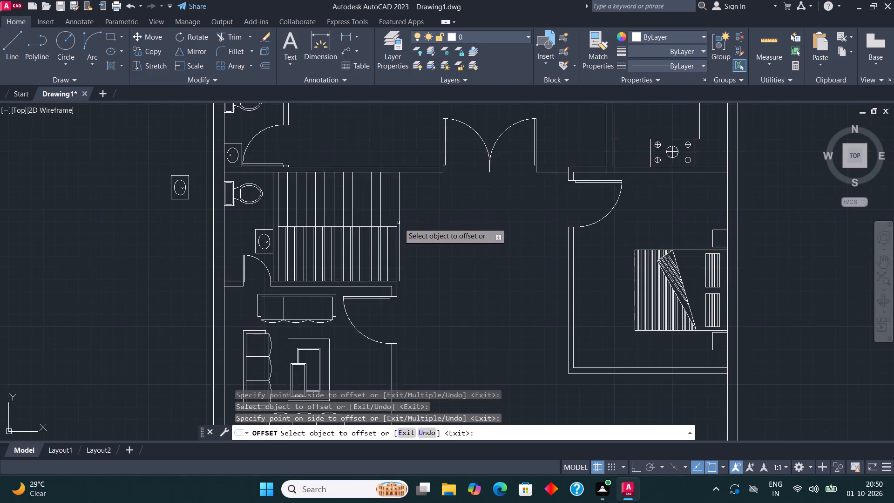
scroll(399, 223, "up", 2)
key("v")
scroll(104, 207, "down", 2)
middle_click_drag(130, 221, 138, 230)
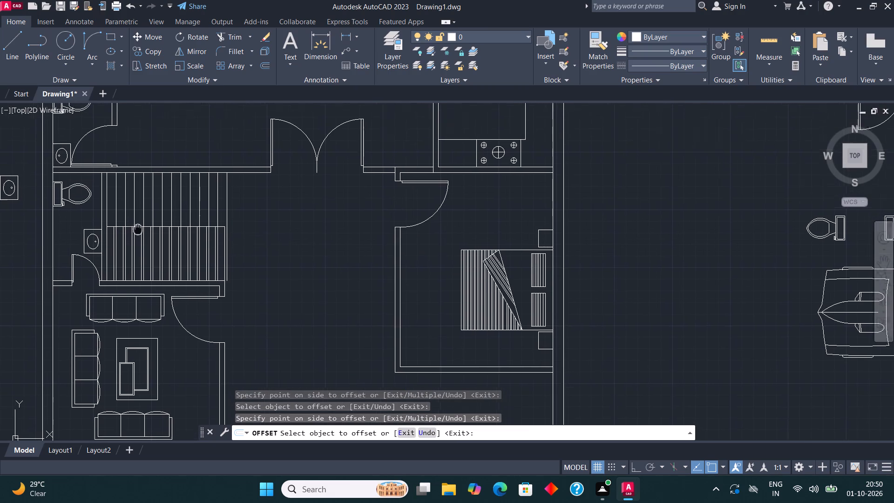
middle_click_drag(138, 230, 141, 234)
scroll(212, 226, "up", 2)
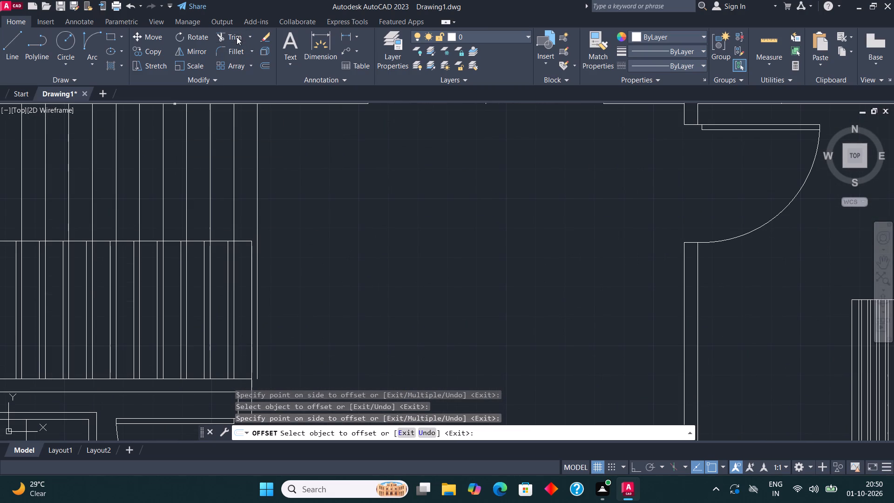
left_click(237, 37)
left_click(253, 322)
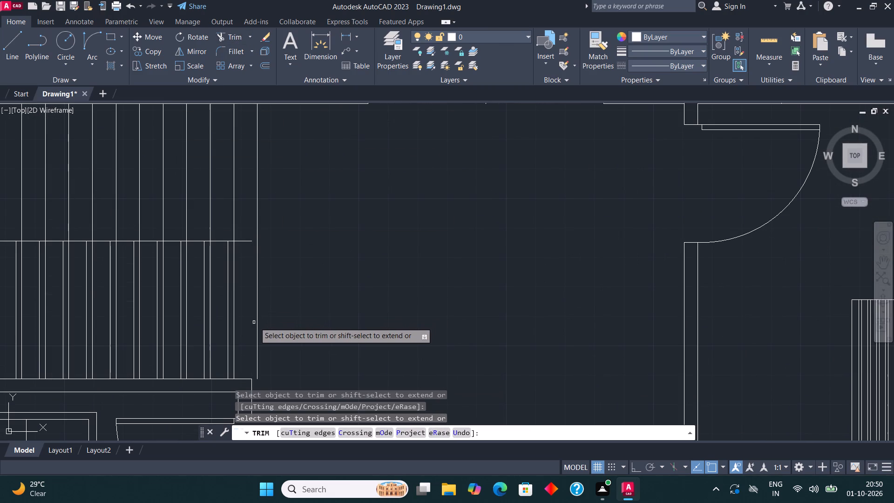
left_click(257, 324)
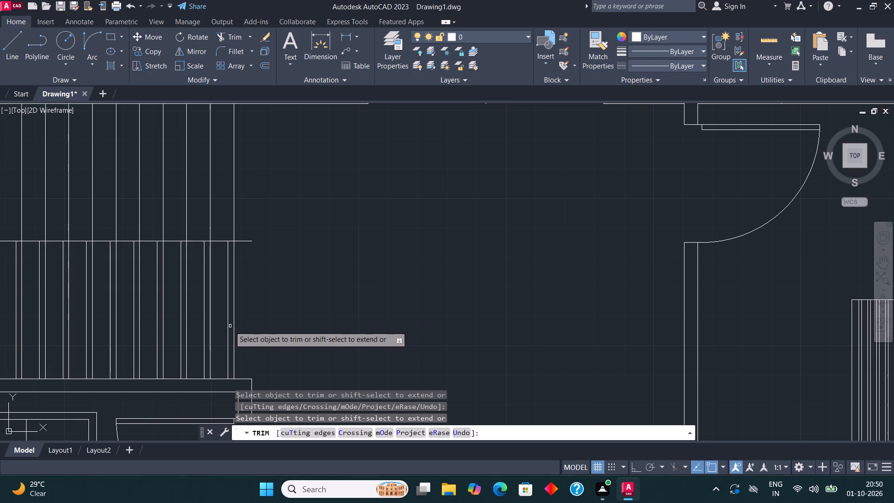
Trim away the lower flight's twelve original misaligned tread lines, keeping those that continue from the upper flight.
left_click(228, 326)
left_click(204, 326)
scroll(308, 305, "down", 3)
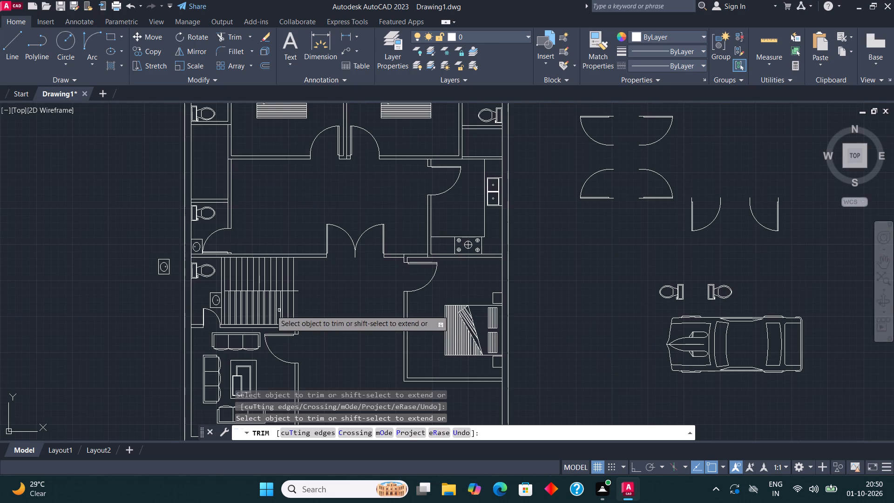
scroll(223, 313, "up", 2)
left_click(232, 297)
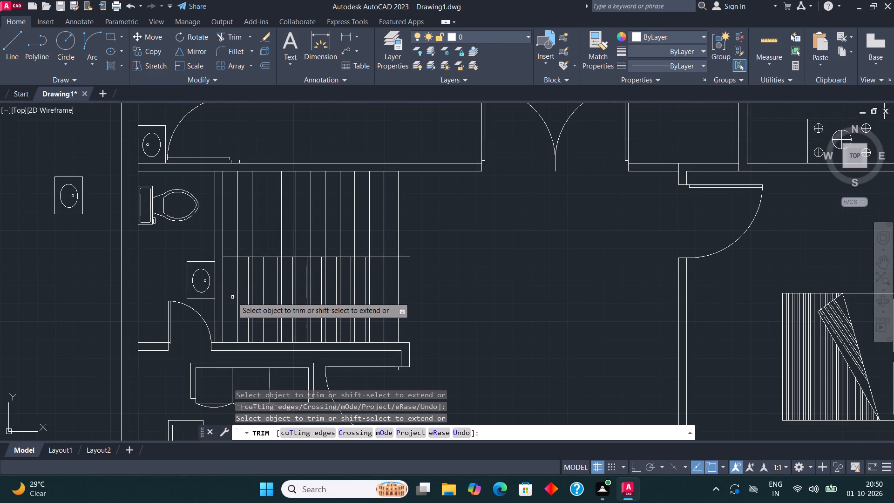
left_click(247, 290)
scroll(279, 300, "up", 2)
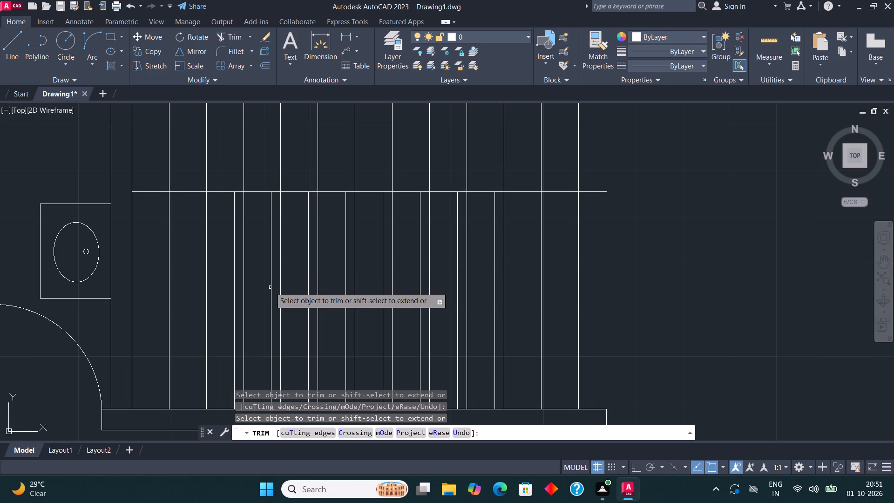
left_click(271, 288)
left_click(236, 283)
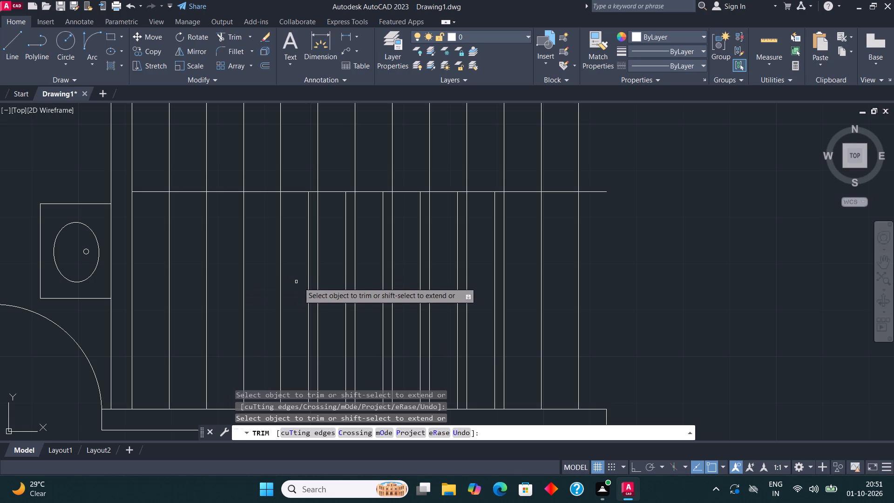
left_click(309, 288)
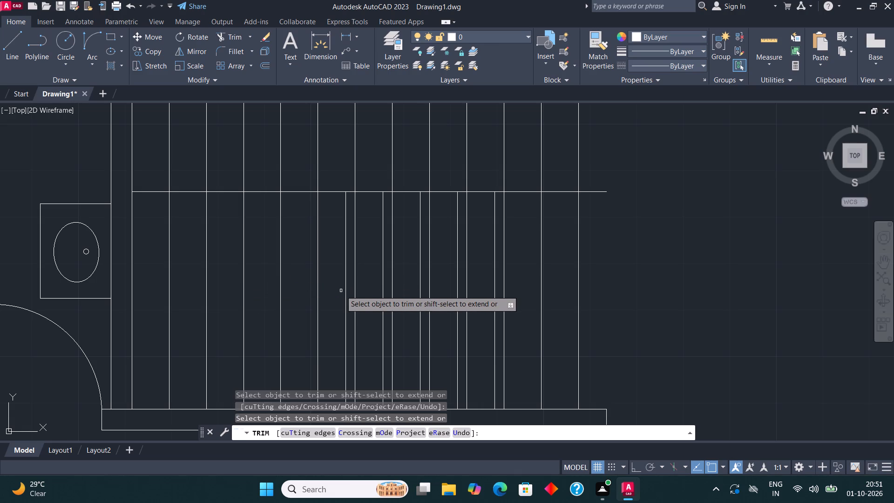
left_click(346, 293)
left_click(384, 292)
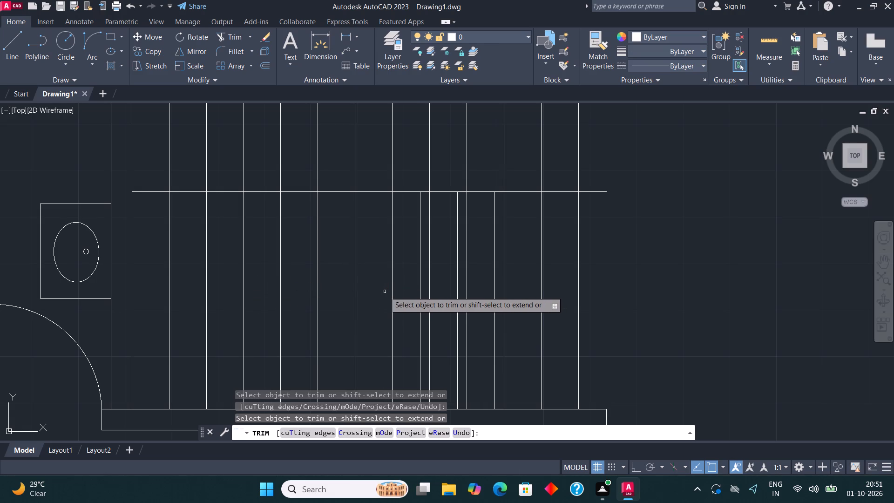
left_click(420, 304)
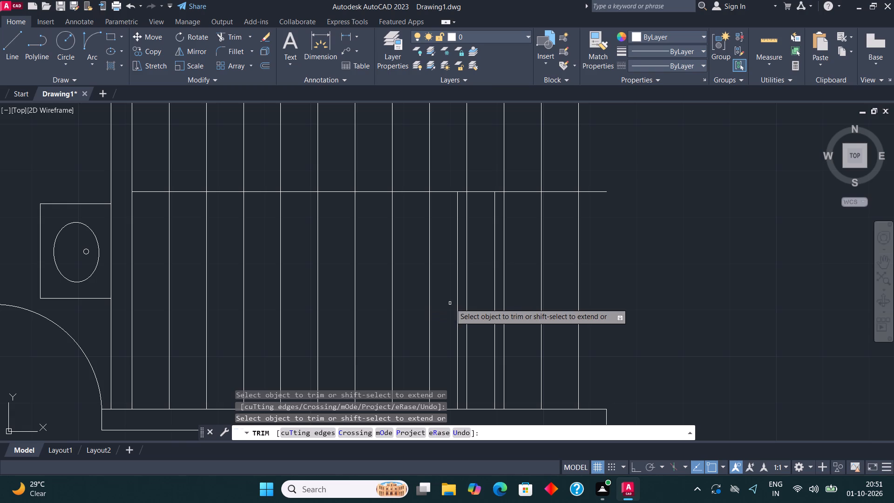
left_click(455, 302)
left_click(459, 303)
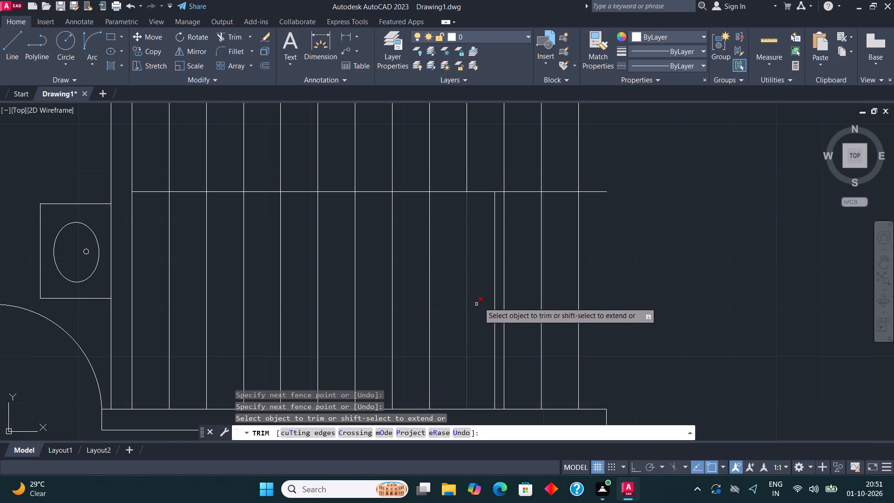
left_click(495, 297)
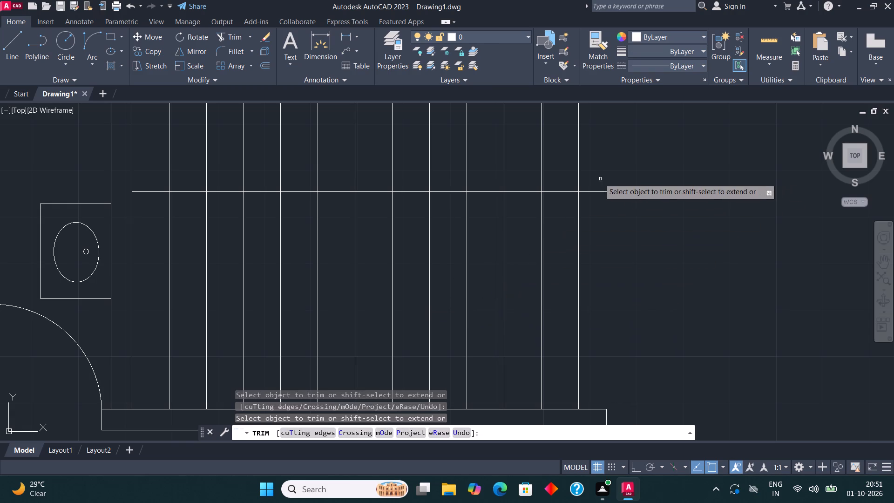
Trim the horizontal line between the two stair flights back to the last tread line.
left_click(599, 178)
left_click(605, 208)
Trim the upper portions of the six tread lines farthest from the toilet, shortening the upper stair flight.
scroll(264, 295, "down", 2)
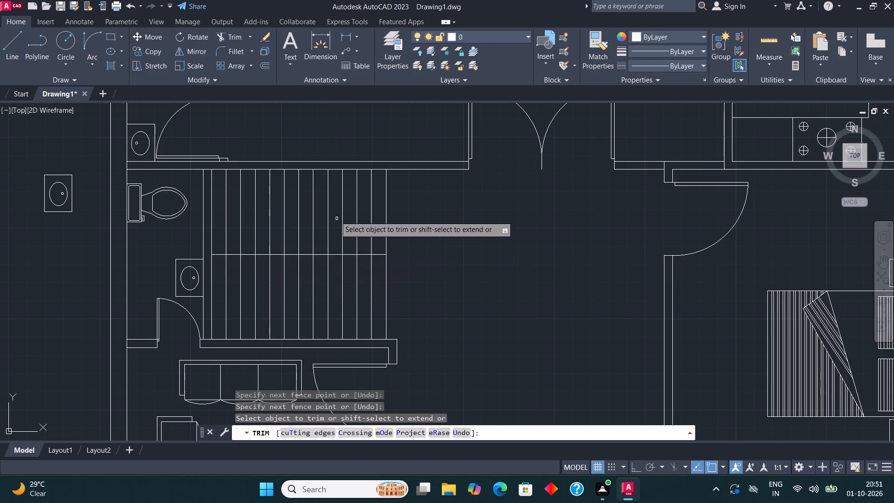
left_click(303, 233)
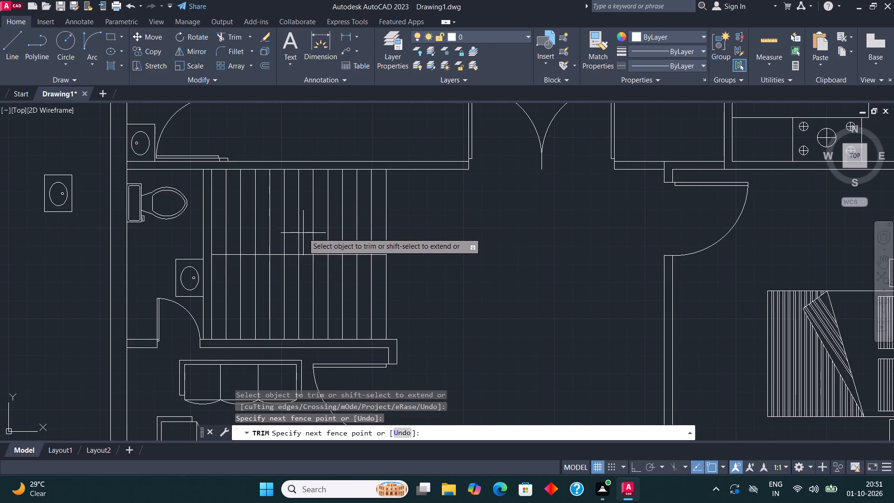
left_click(421, 223)
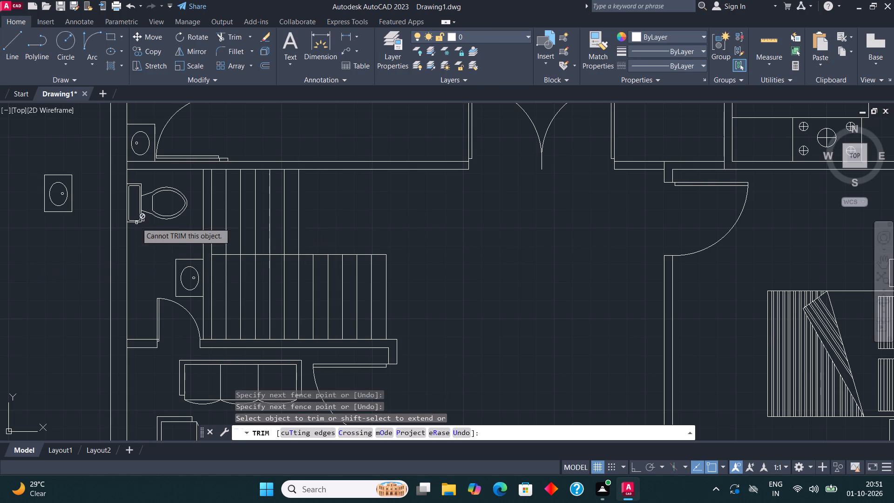
scroll(154, 223, "down", 1)
key("Escape")
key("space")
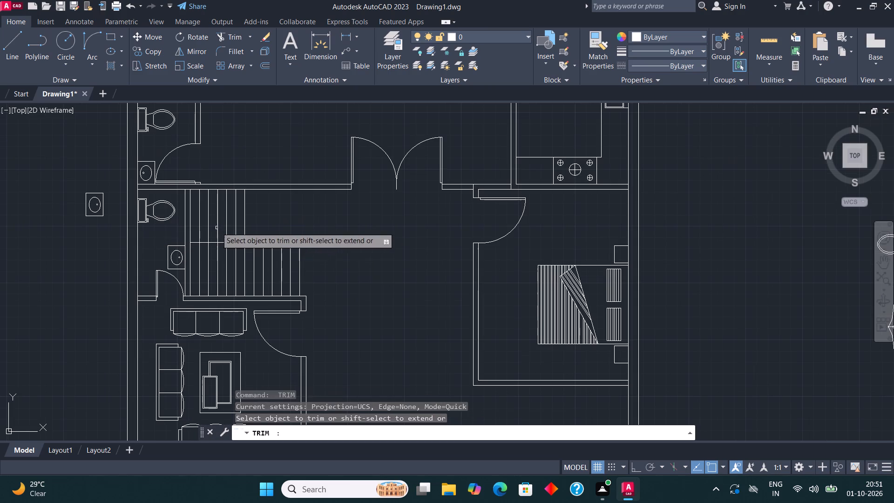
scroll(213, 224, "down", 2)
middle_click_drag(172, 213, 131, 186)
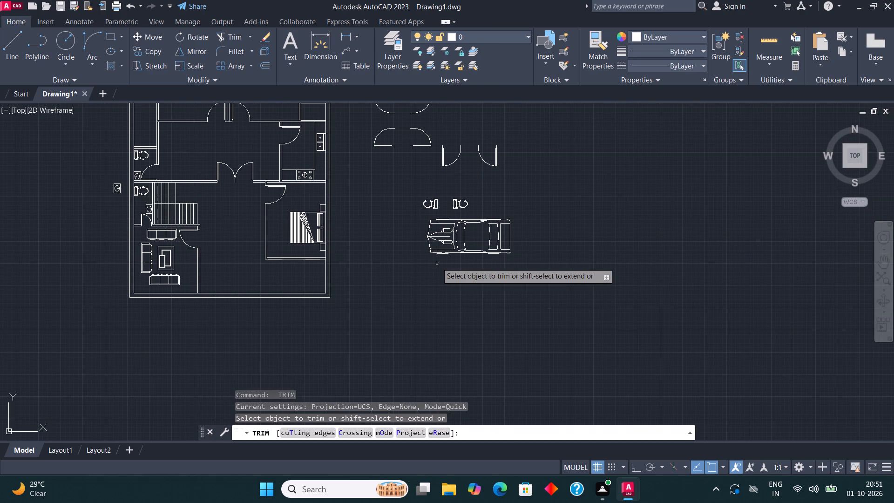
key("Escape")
Rotate the car outside the plan by 270° with Ortho on, so that its front faces north.
left_click(436, 251)
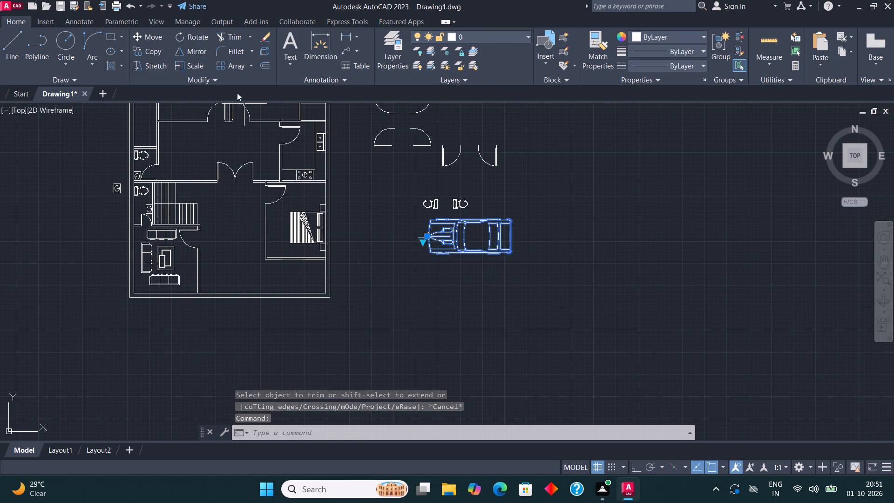
left_click(197, 38)
left_click(491, 285)
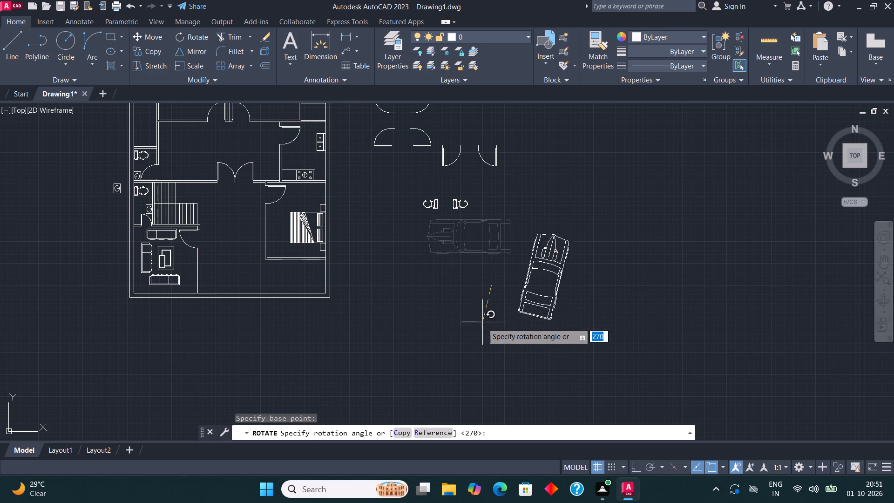
key("F8")
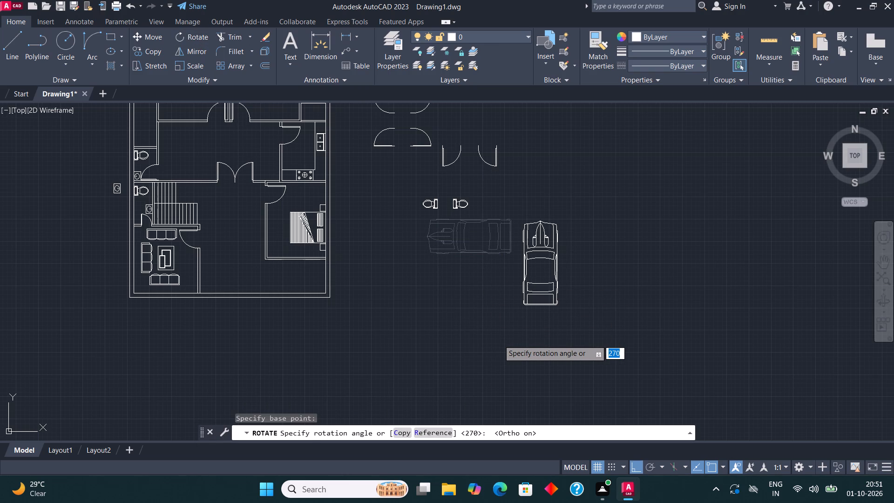
left_click(499, 340)
Move the car about 58' with Ortho off into the open space between the sofa room and the lower bedroom.
left_click(529, 285)
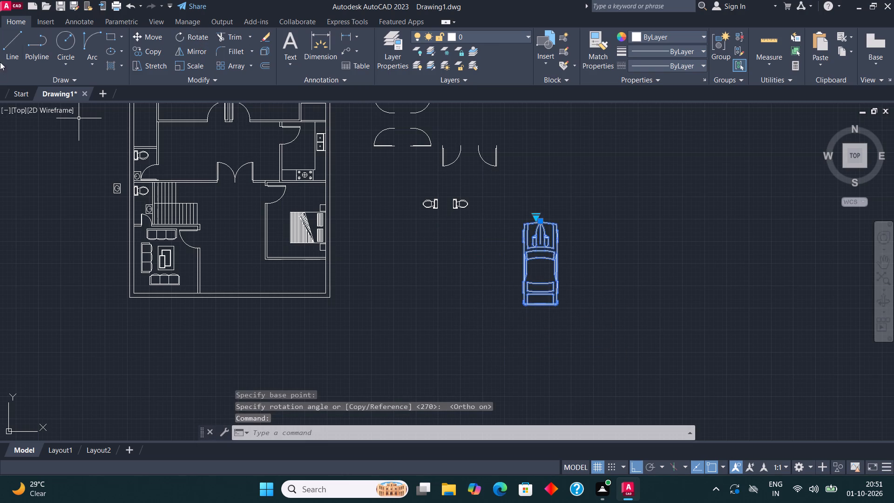
left_click(153, 34)
left_click(535, 266)
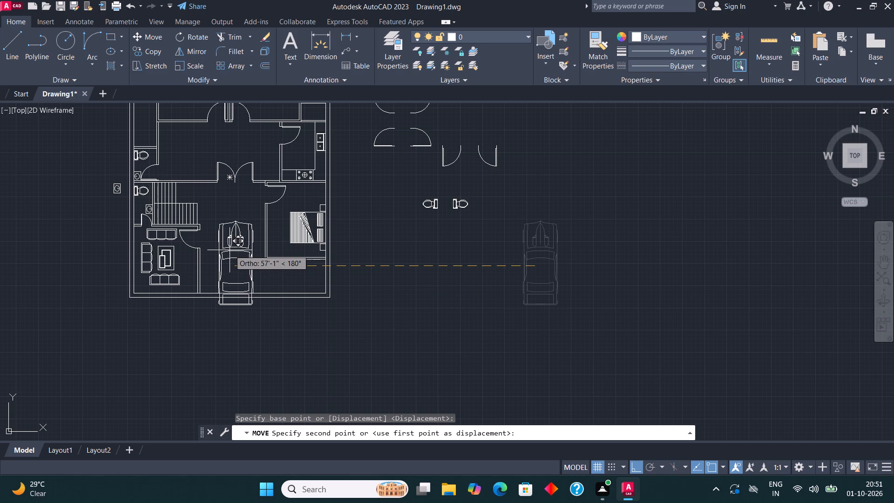
key("F9")
key("F8")
scroll(230, 249, "up", 1)
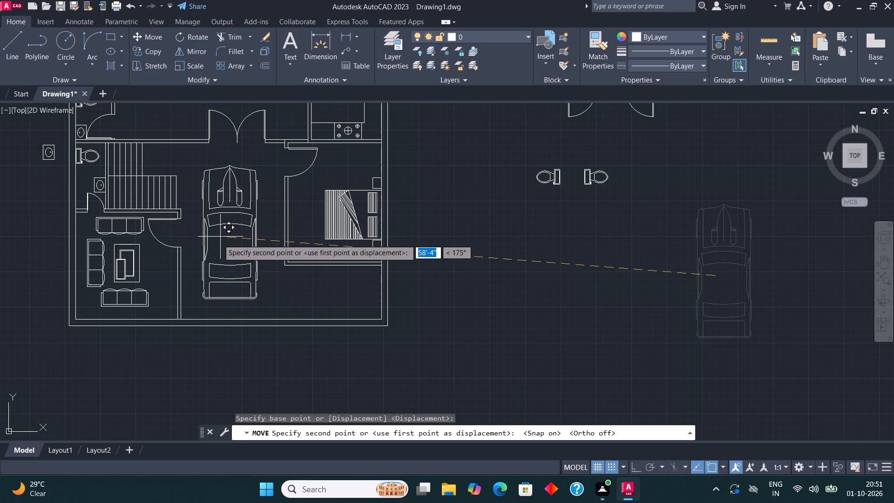
left_click(218, 239)
key("F9")
Look over the whole floor plan and the central hall above the staircase.
middle_click_drag(186, 303, 206, 310)
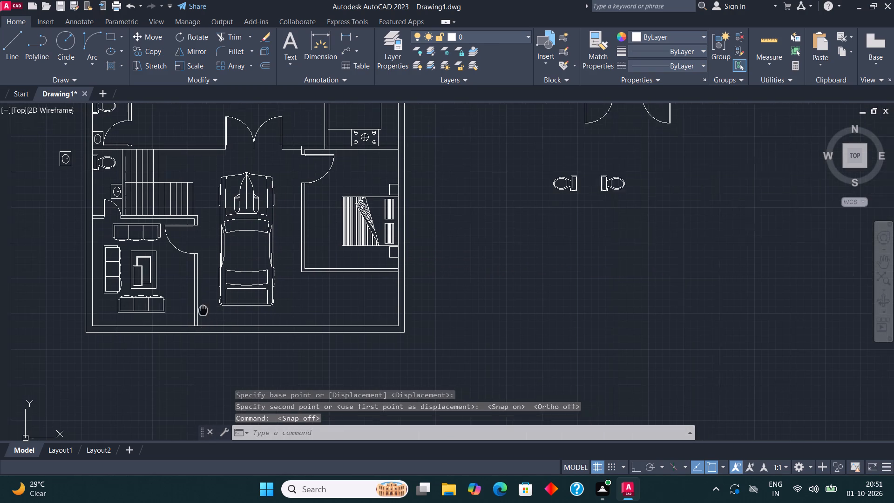
middle_click_drag(206, 310, 217, 316)
scroll(224, 256, "down", 3)
middle_click_drag(214, 264, 196, 296)
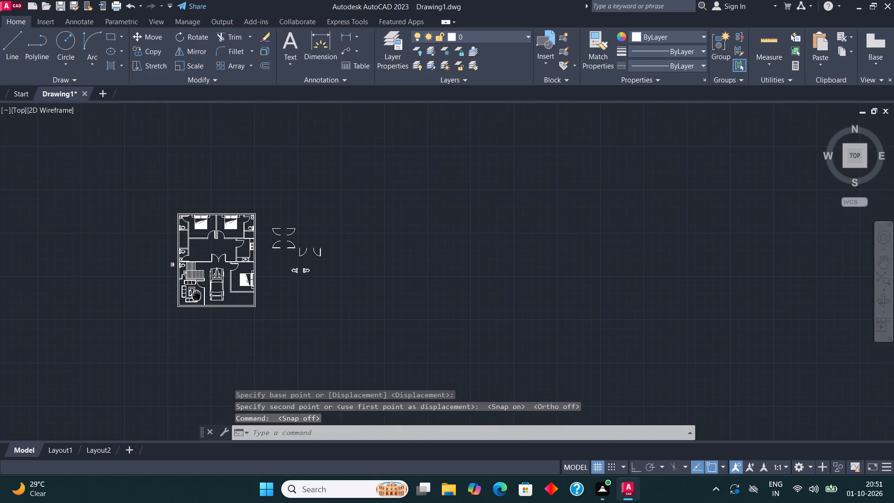
middle_click_drag(196, 296, 192, 305)
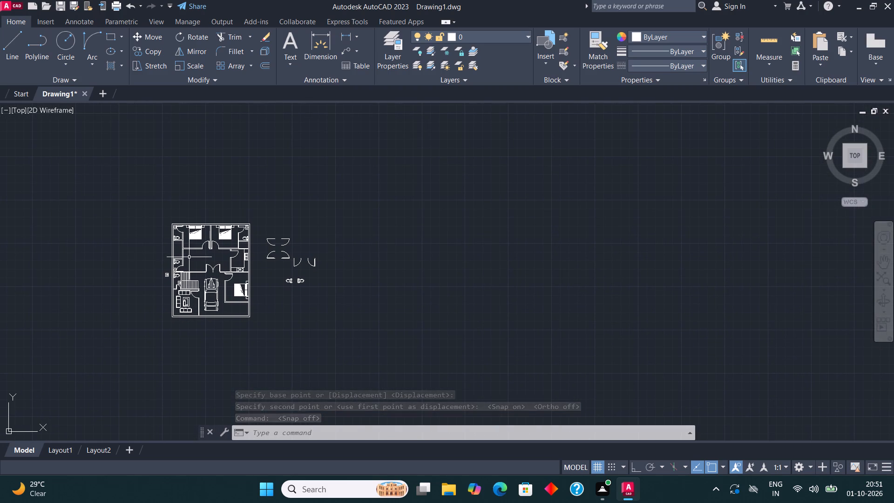
scroll(219, 266, "up", 2)
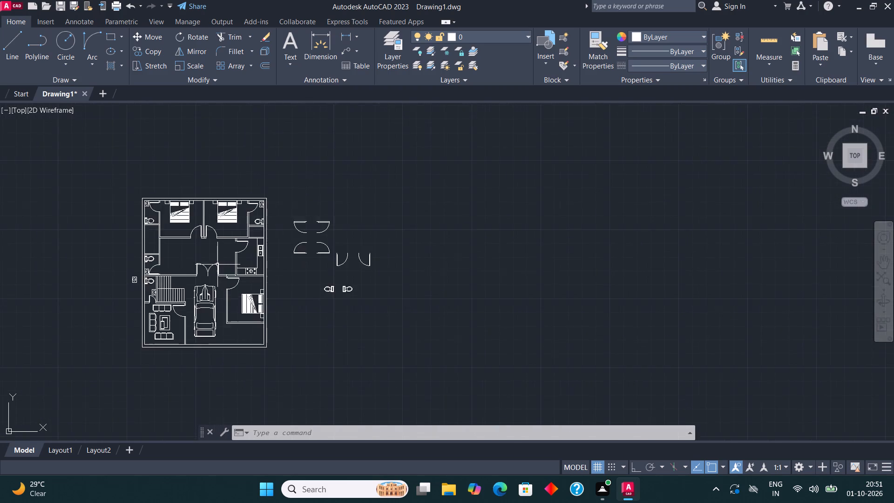
middle_click_drag(150, 271, 186, 283)
scroll(177, 271, "up", 3)
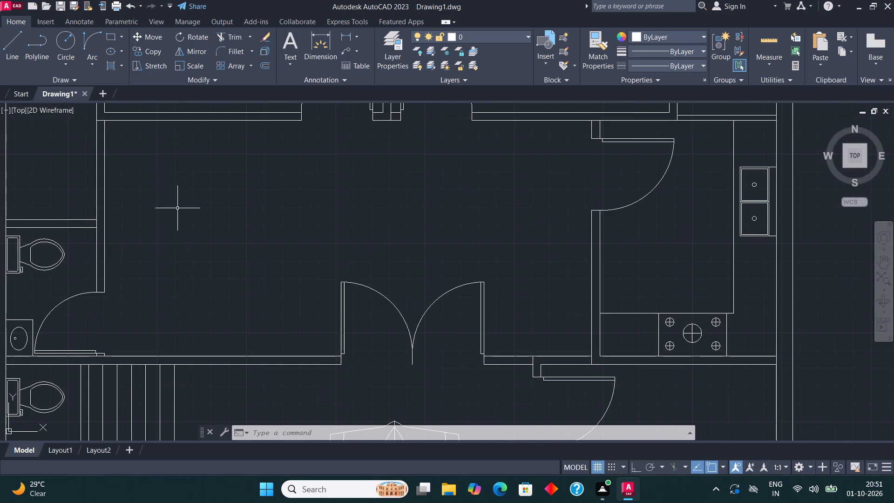
Draw a horizontal rectangular tabletop in the hall, just east of the toilet room's wall.
left_click(112, 34)
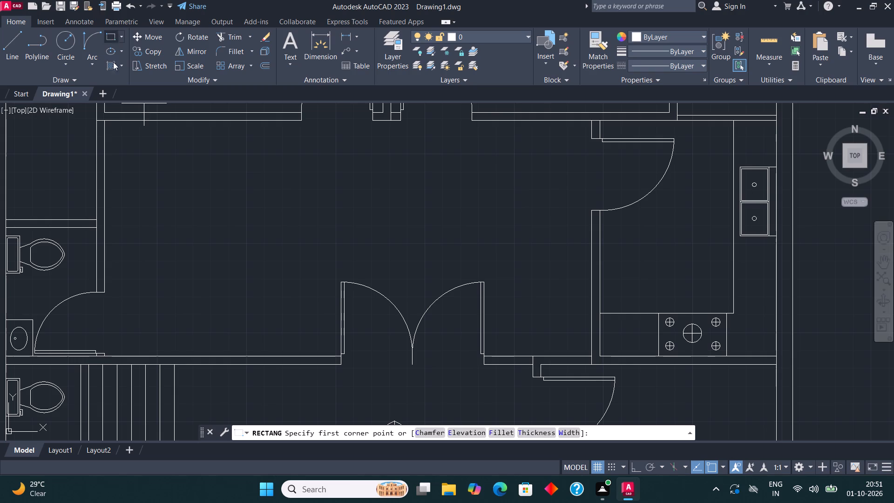
left_click(135, 268)
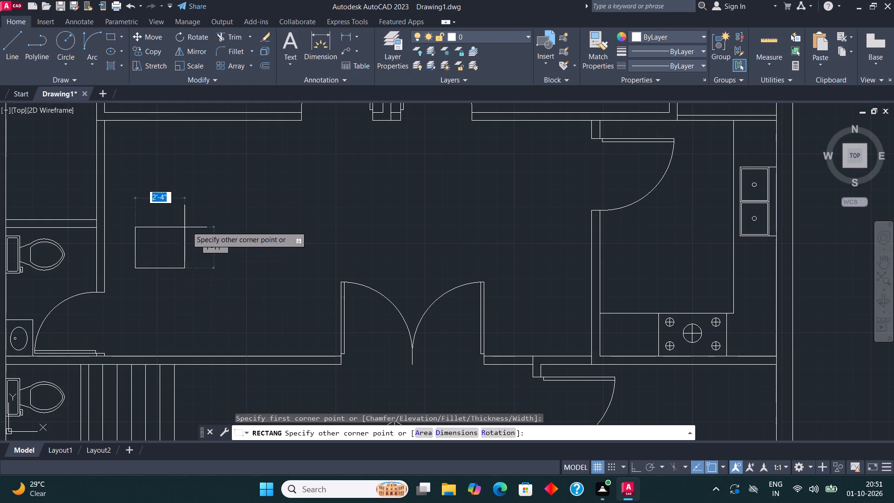
left_click(219, 222)
Offset the table rectangle inward by 1" to give it a double outline.
left_click(193, 222)
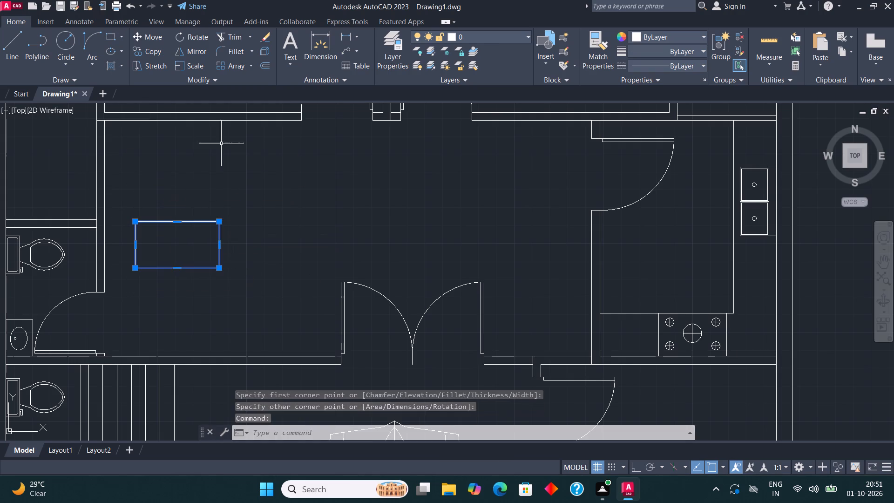
left_click(262, 66)
left_click(155, 223)
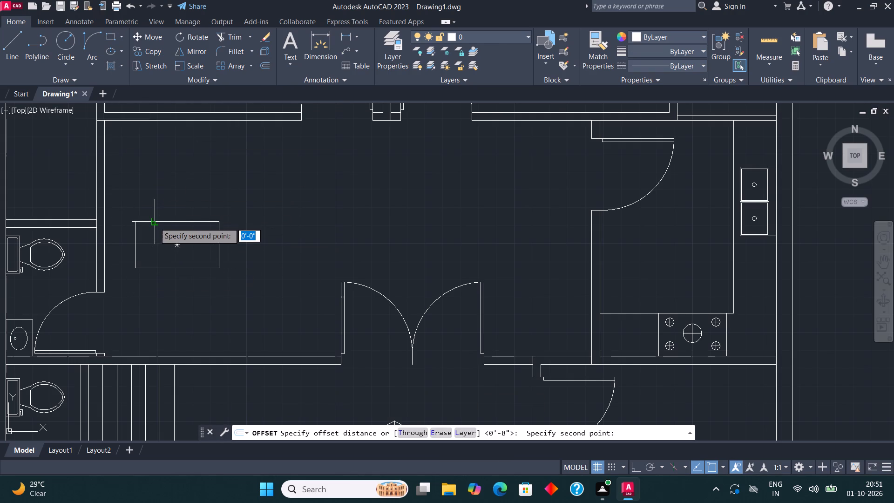
left_click(157, 228)
left_click(157, 235)
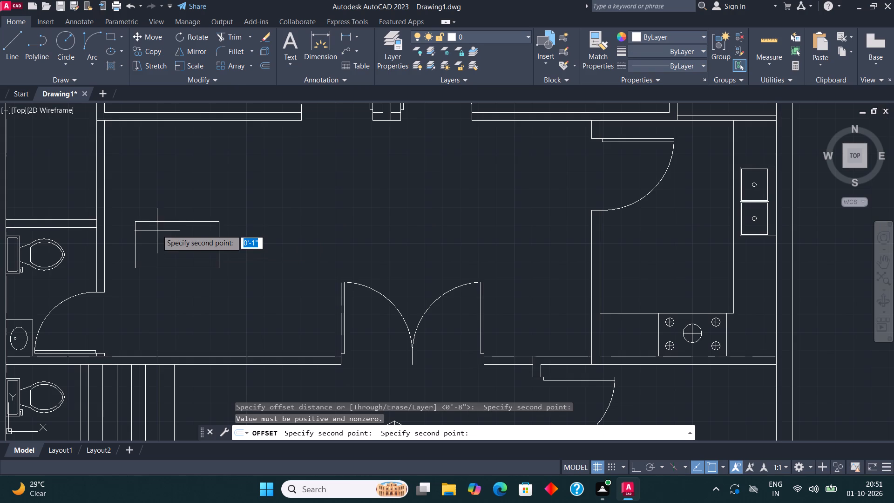
left_click(161, 219)
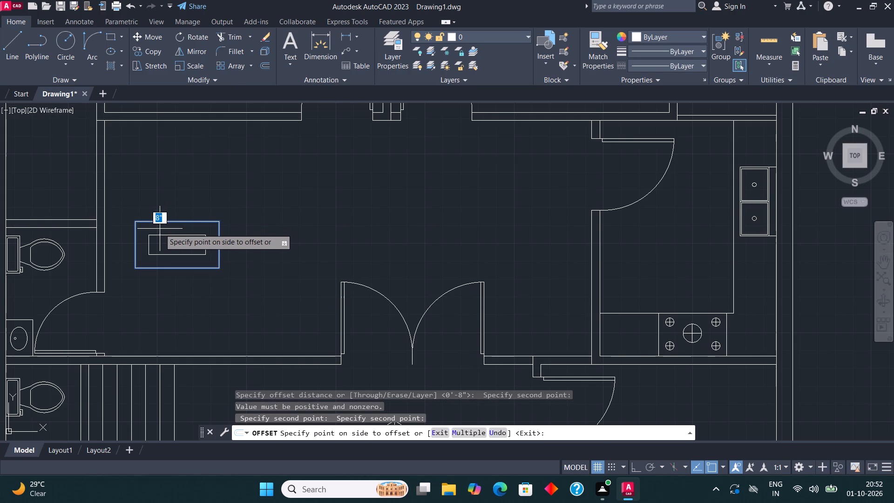
type("1\"")
key("Return")
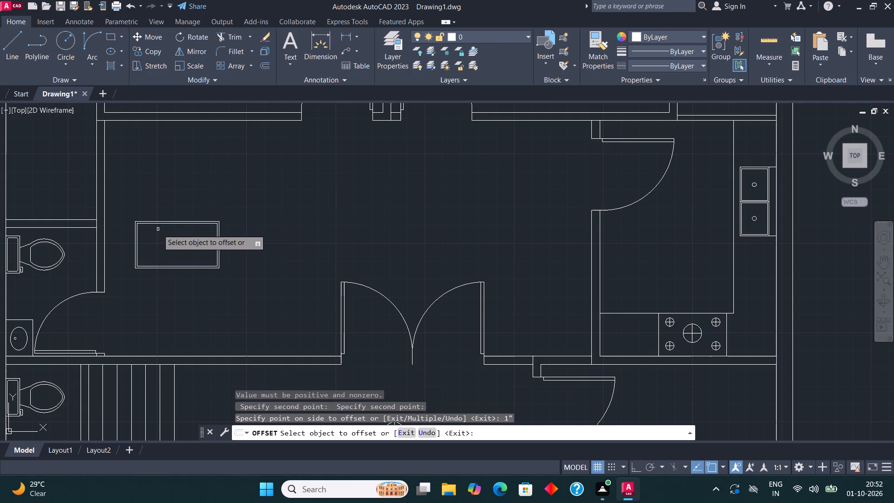
key("Escape")
Draw a narrower rectangle just south of the table and divide it at midwidth with a vertical line to form a two-seat sofa.
middle_click_drag(183, 262, 200, 244)
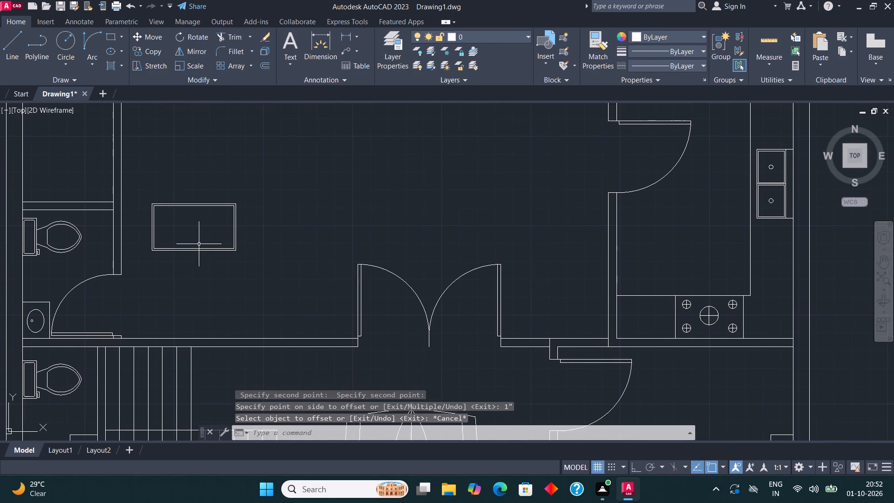
scroll(196, 242, "up", 1)
left_click(115, 31)
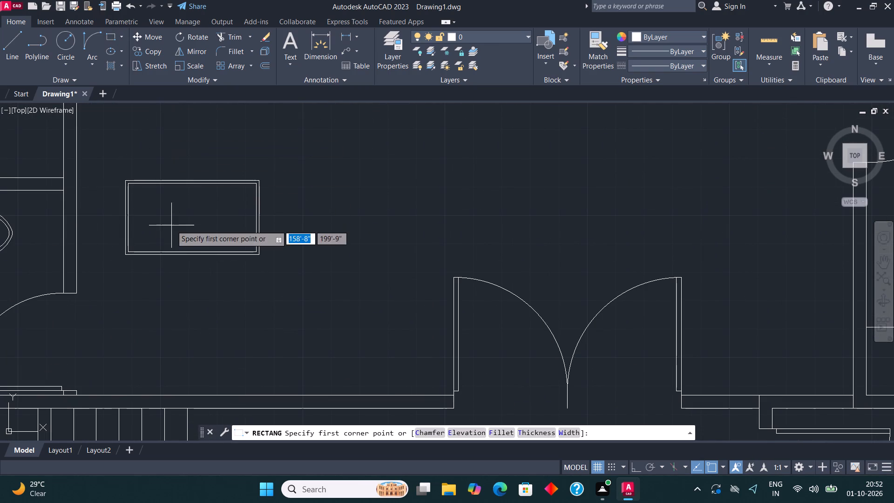
left_click(131, 274)
left_click(263, 319)
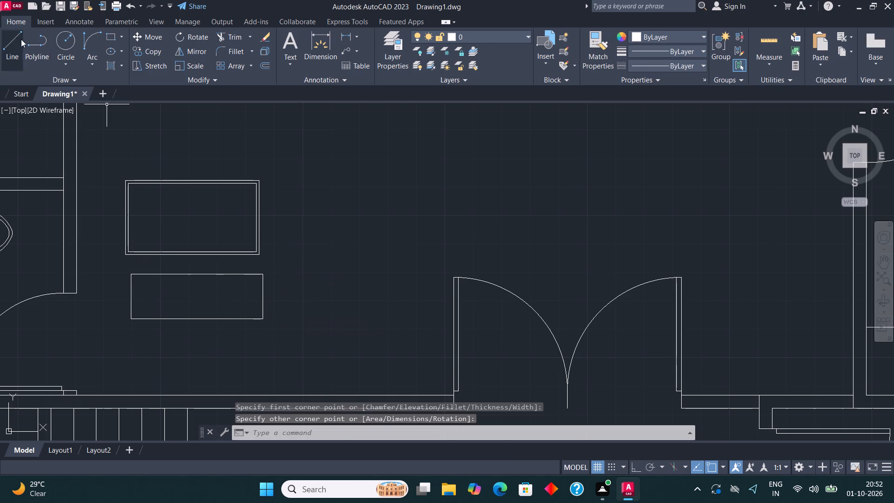
left_click(15, 41)
left_click(195, 275)
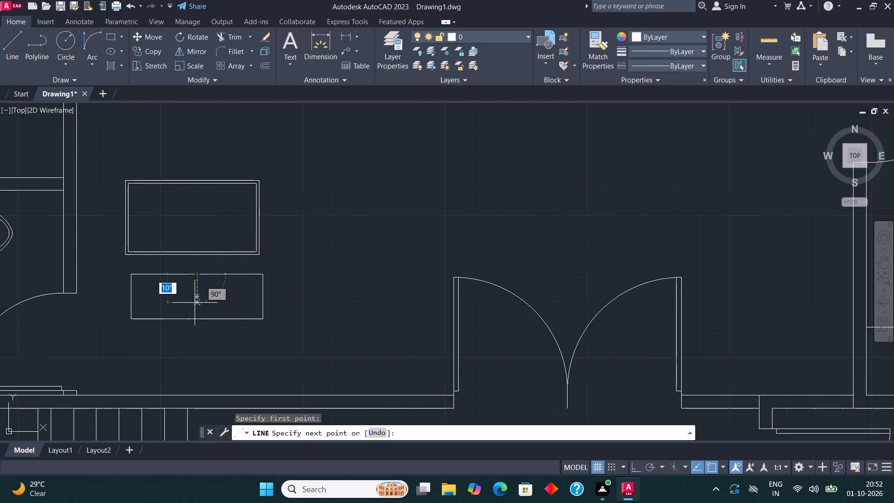
left_click(198, 318)
With Ortho on, draw the sofa's arm and back outline around the seat's sides and south edge, about 4'-2" long, starting from the west side.
left_click(5, 38)
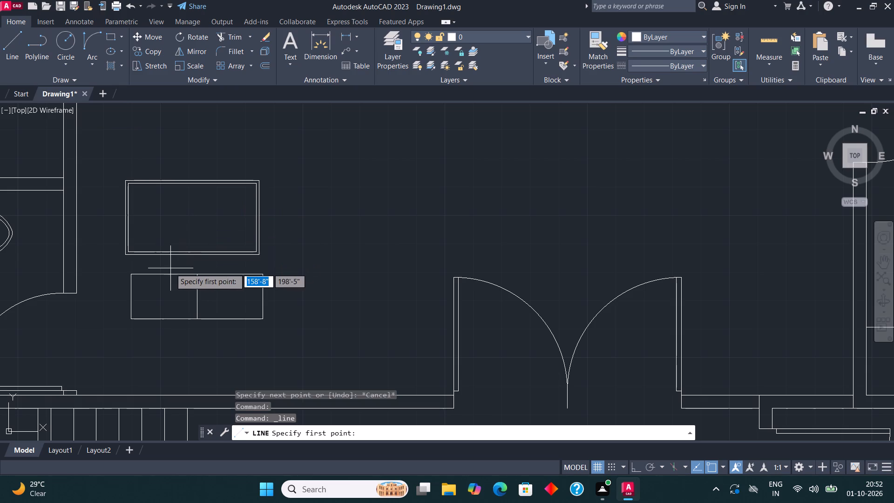
left_click(131, 286)
left_click(123, 286)
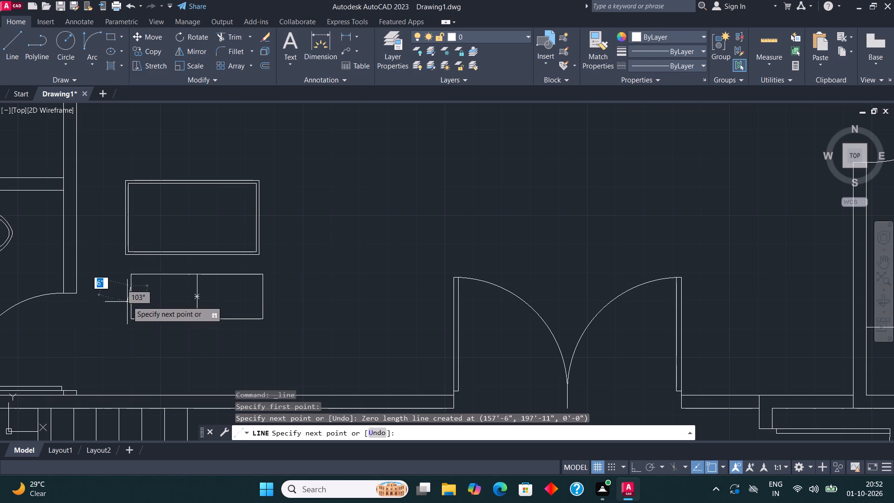
scroll(122, 282, "up", 3)
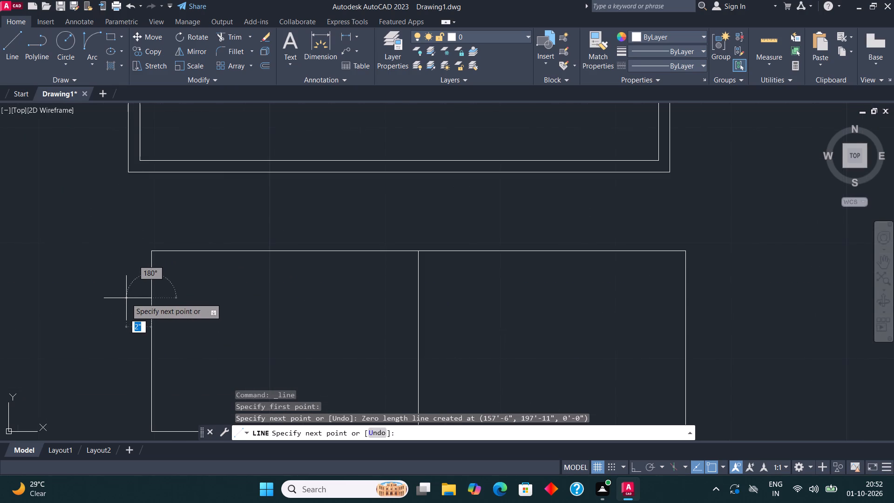
key("F8")
left_click(129, 299)
scroll(137, 292, "down", 1)
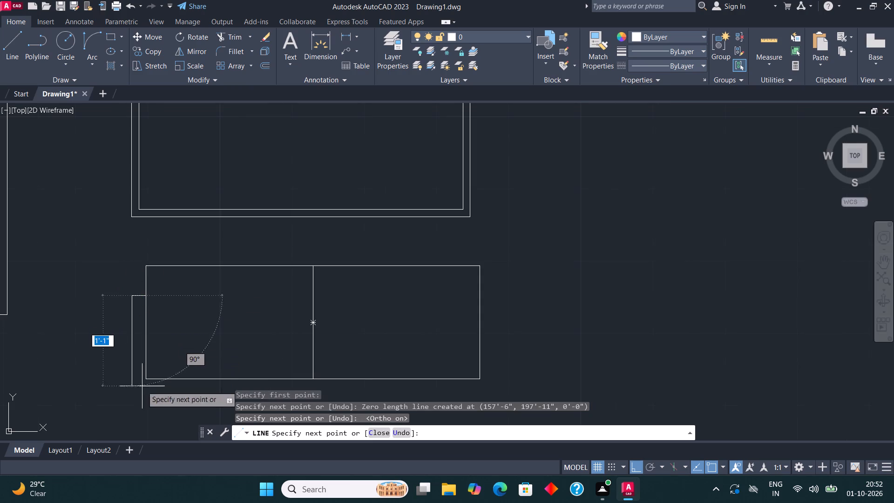
left_click(134, 393)
scroll(139, 390, "down", 3)
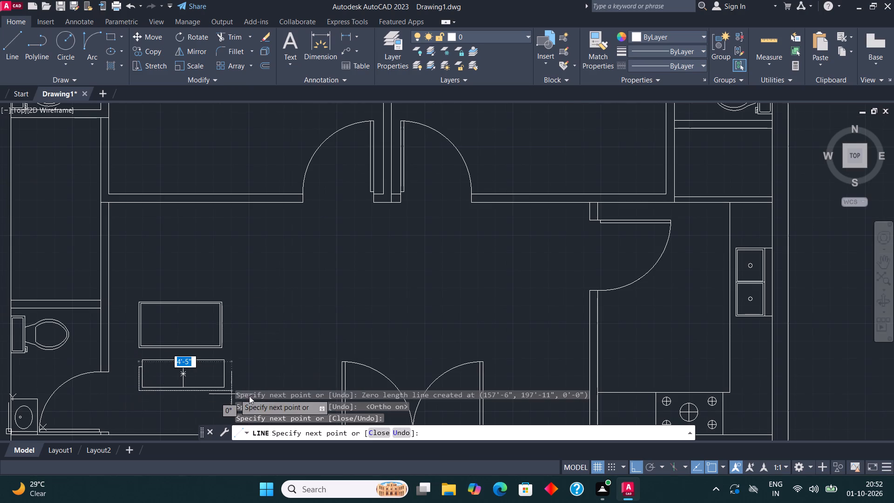
scroll(225, 390, "up", 4)
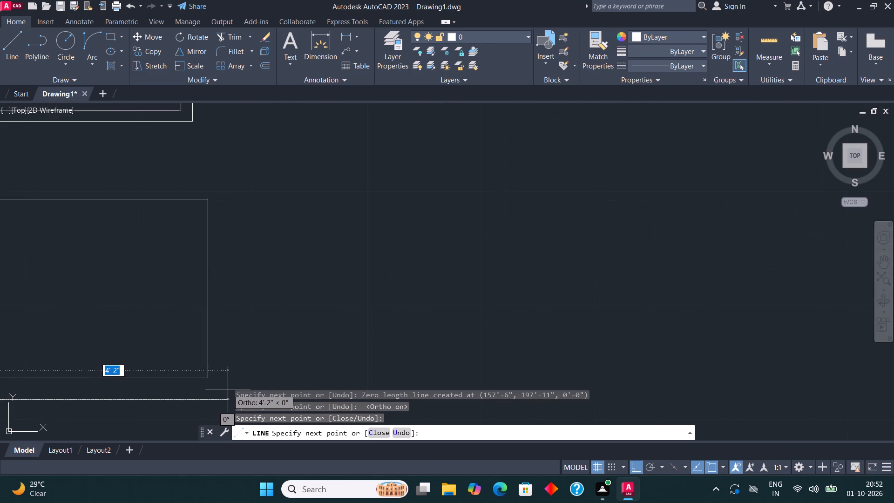
left_click(228, 389)
scroll(227, 264, "down", 3)
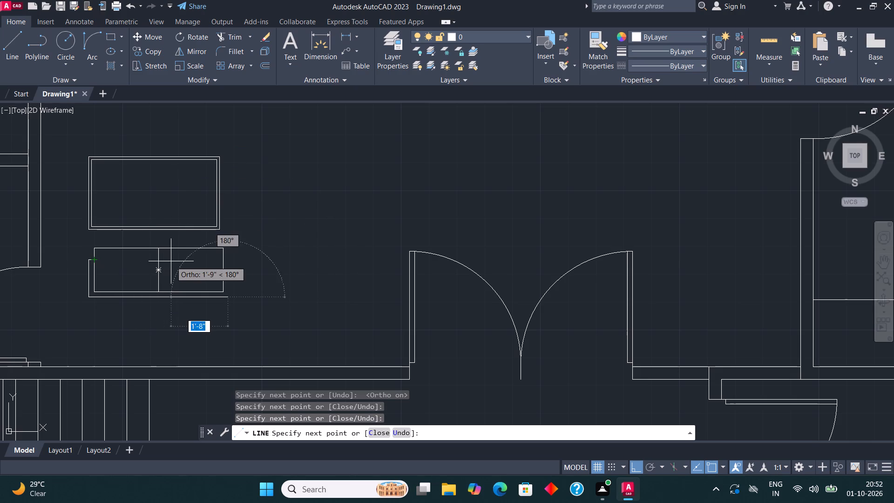
left_click(230, 259)
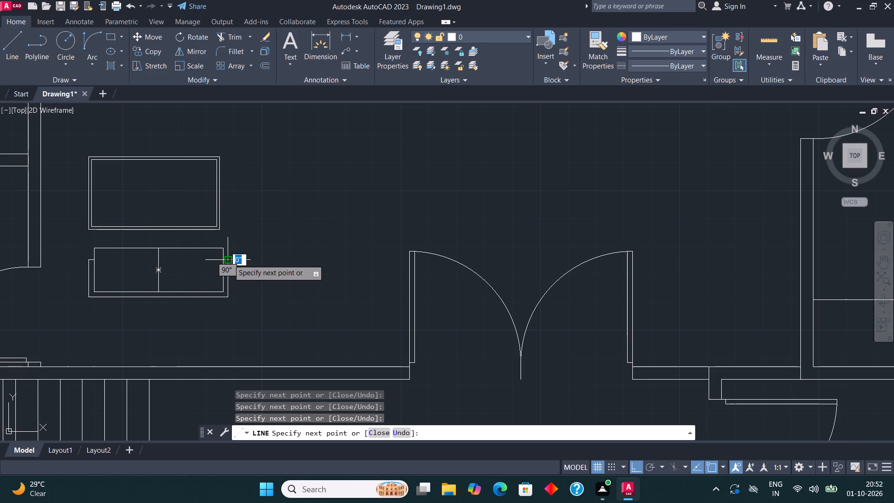
left_click(223, 260)
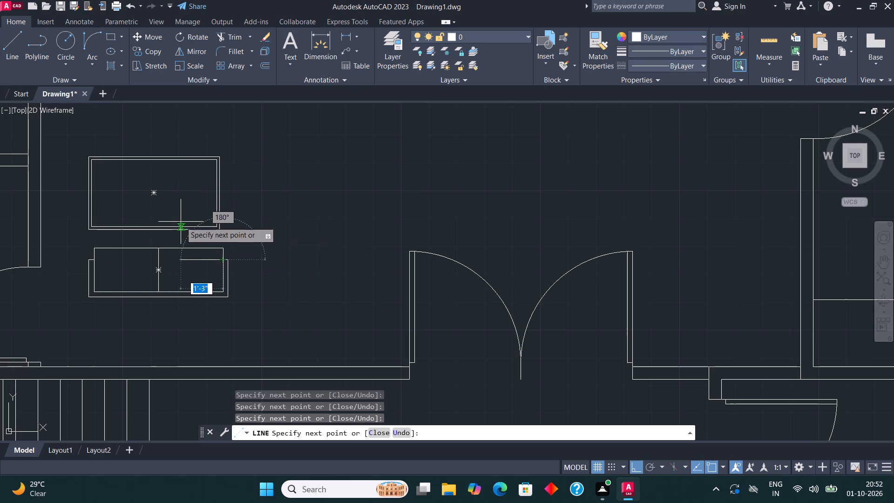
key("space")
Move the east arm's vertical line slightly outward, away from the sofa seat.
middle_click_drag(183, 247, 212, 254)
middle_click_drag(277, 260, 327, 265)
scroll(317, 283, "up", 2)
left_click(288, 295)
left_click(288, 306)
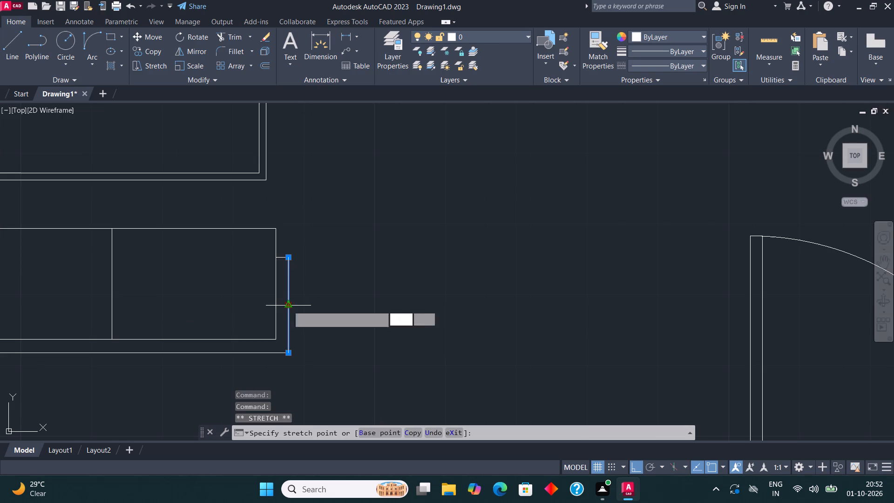
left_click(293, 303)
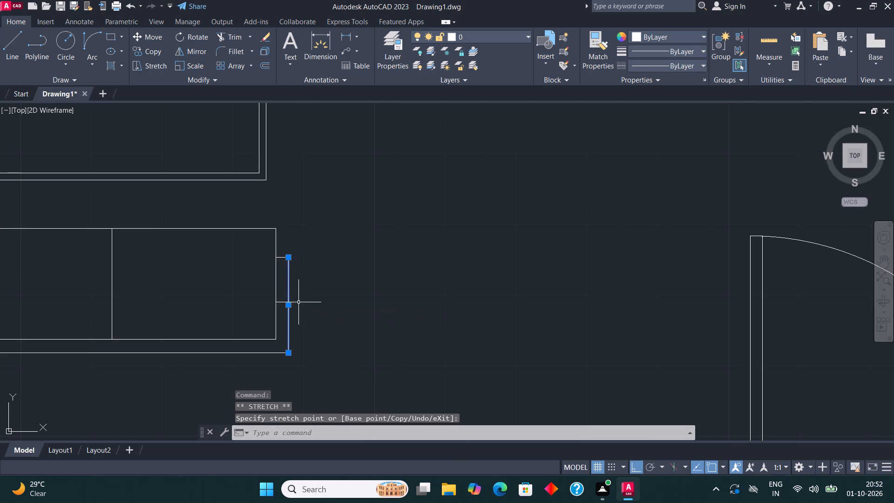
left_click(289, 304)
left_click(296, 304)
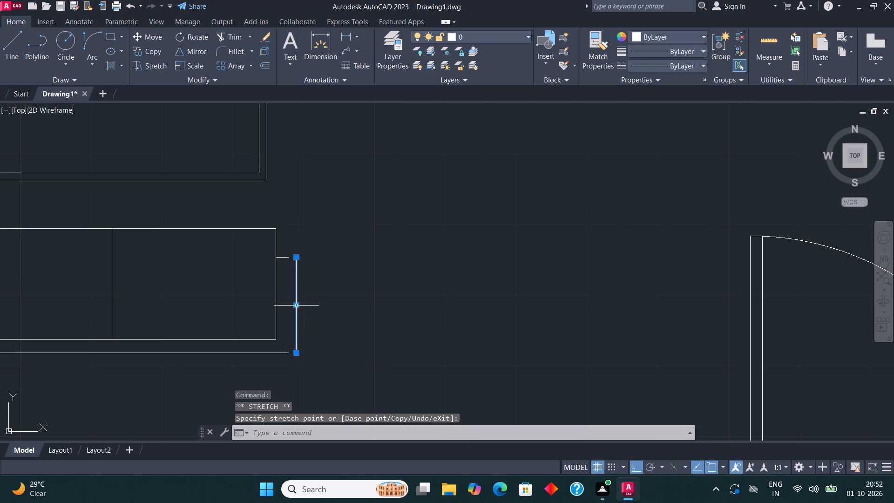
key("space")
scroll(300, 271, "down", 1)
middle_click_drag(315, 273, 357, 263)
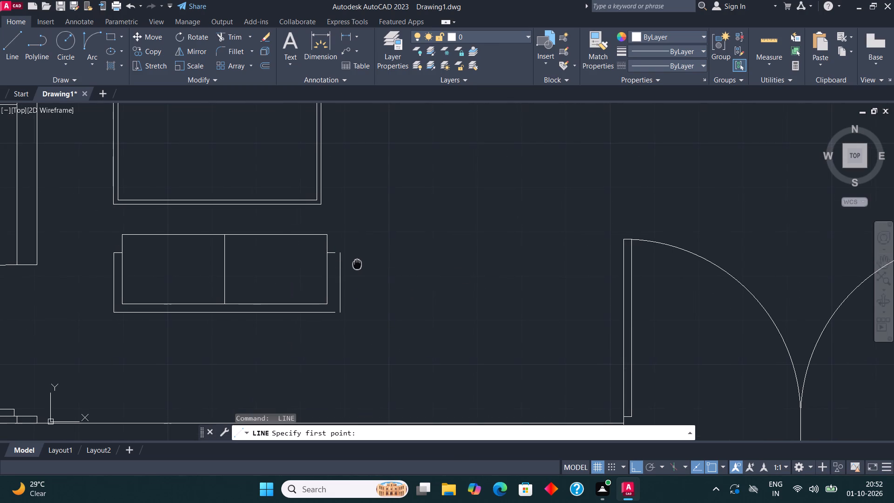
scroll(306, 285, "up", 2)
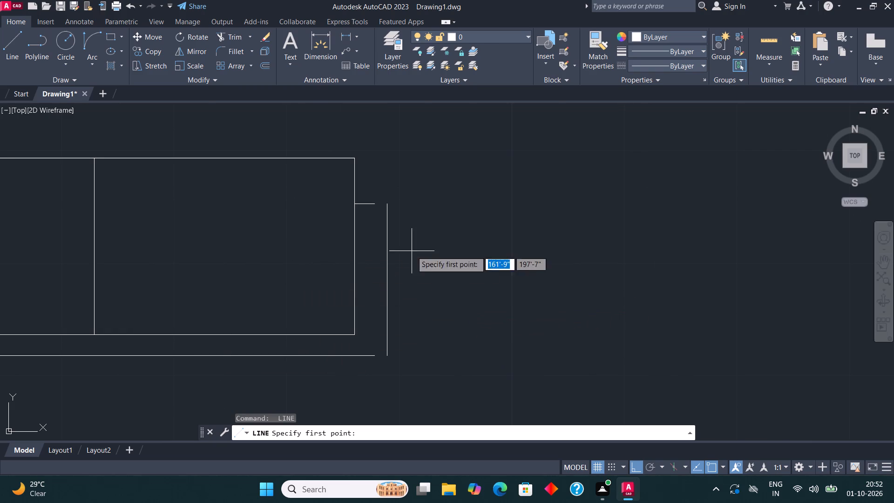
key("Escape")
Move the east arm's vertical line slightly back toward the sofa seat.
left_click(388, 292)
scroll(390, 295, "up", 2)
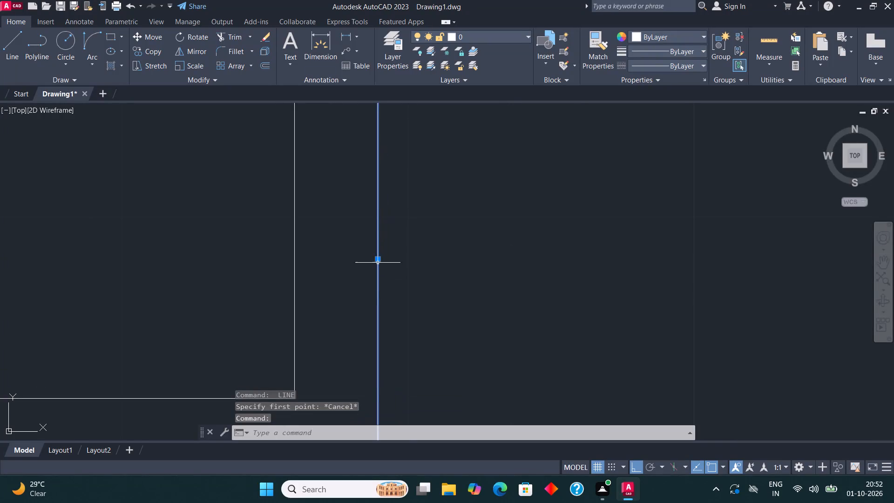
left_click(379, 261)
left_click(362, 260)
key("Escape")
Fillet the east arm's vertical line with its short top line and the sofa's back line to close both corners.
scroll(406, 257, "down", 2)
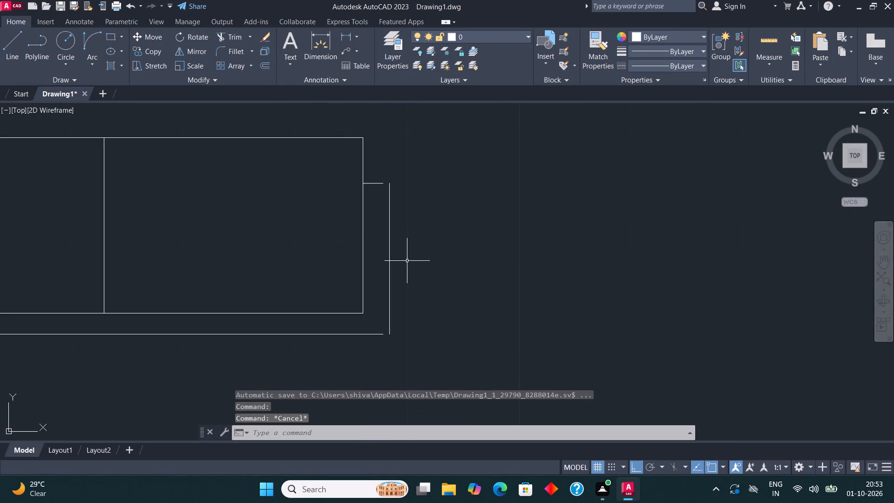
middle_click_drag(407, 264, 408, 274)
left_click(235, 54)
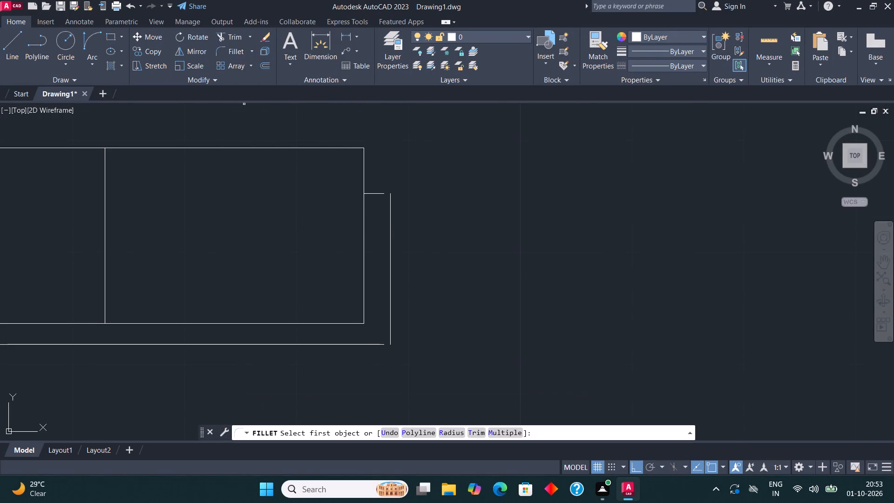
left_click(379, 193)
left_click(392, 206)
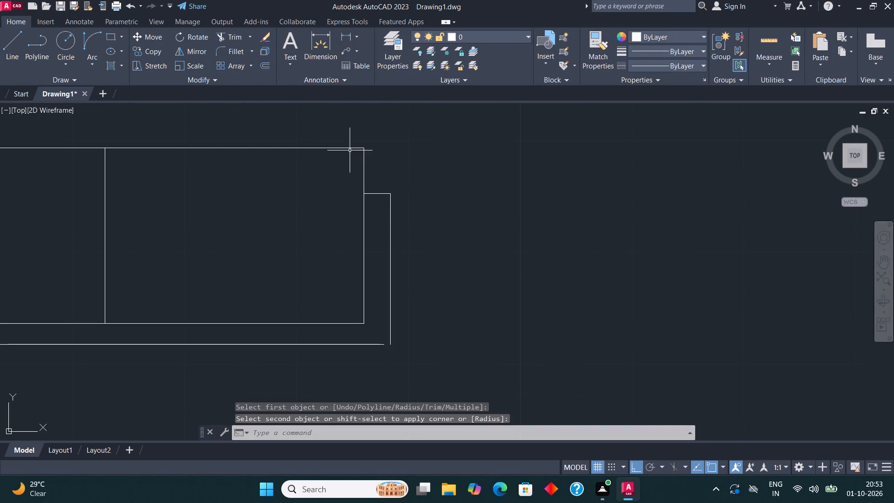
left_click(229, 54)
left_click(379, 345)
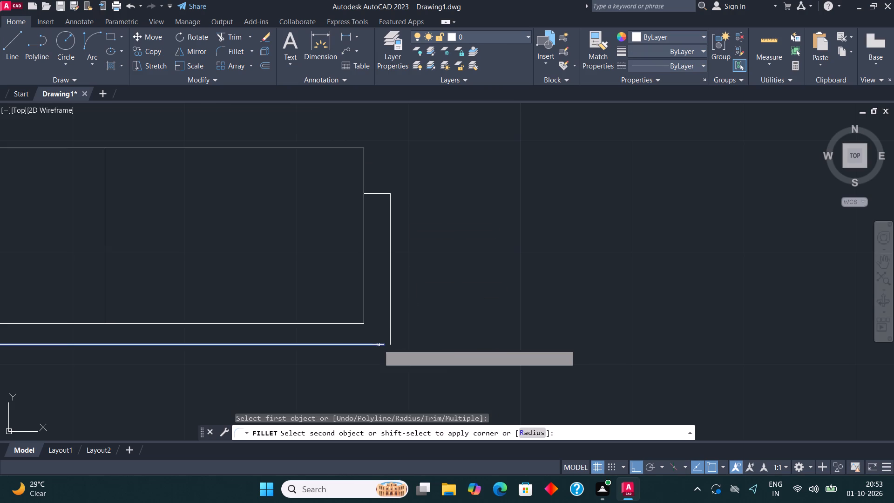
left_click(391, 324)
Check the width of the sofa's east arm with the Dimension tool, without placing a dimension.
scroll(427, 303, "down", 3)
middle_click_drag(438, 306, 443, 303)
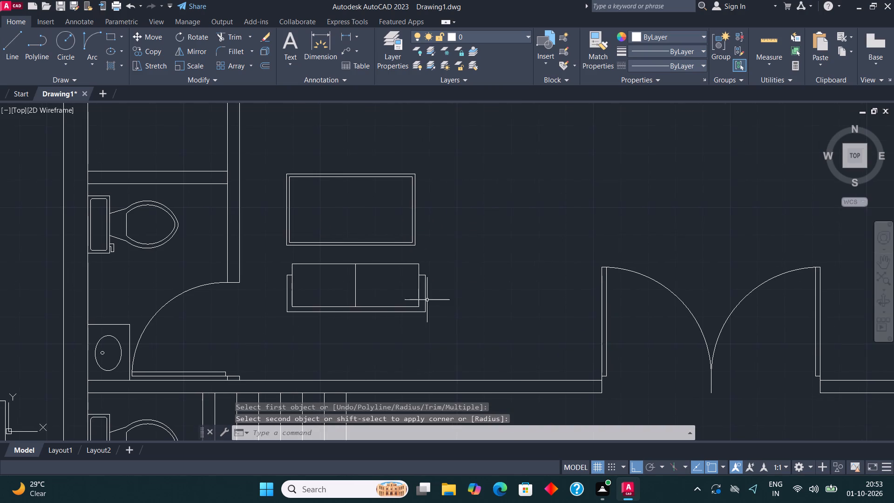
scroll(265, 296, "up", 2)
left_click(320, 54)
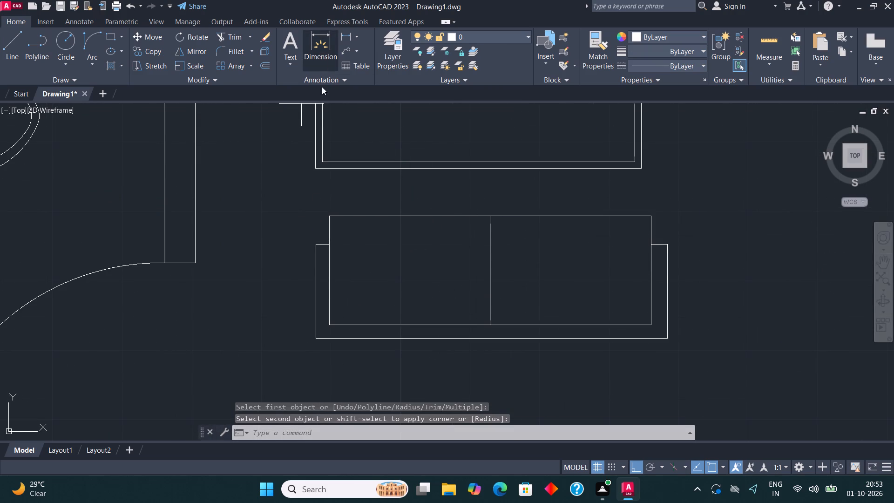
scroll(306, 235, "down", 2)
scroll(464, 243, "up", 2)
left_click(400, 240)
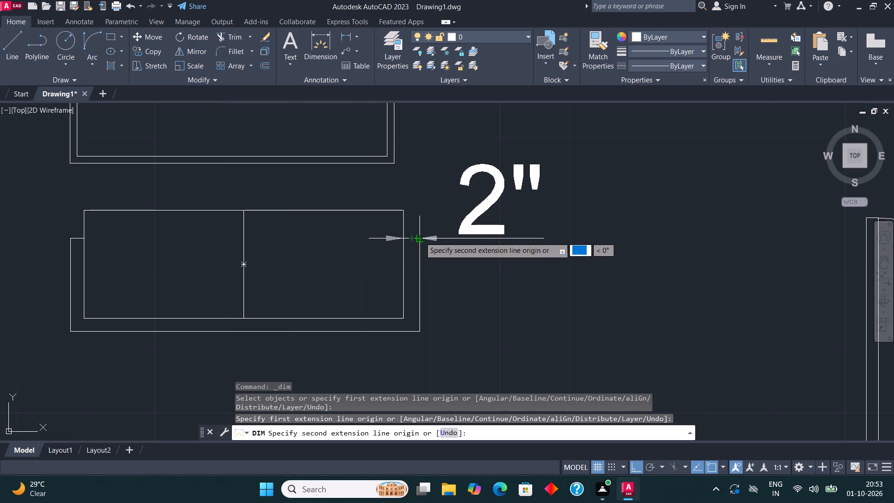
key("Escape")
Check the width of the sofa's west arm with the Dimension tool, without placing a dimension.
middle_click_drag(325, 265, 558, 264)
scroll(225, 228, "up", 1)
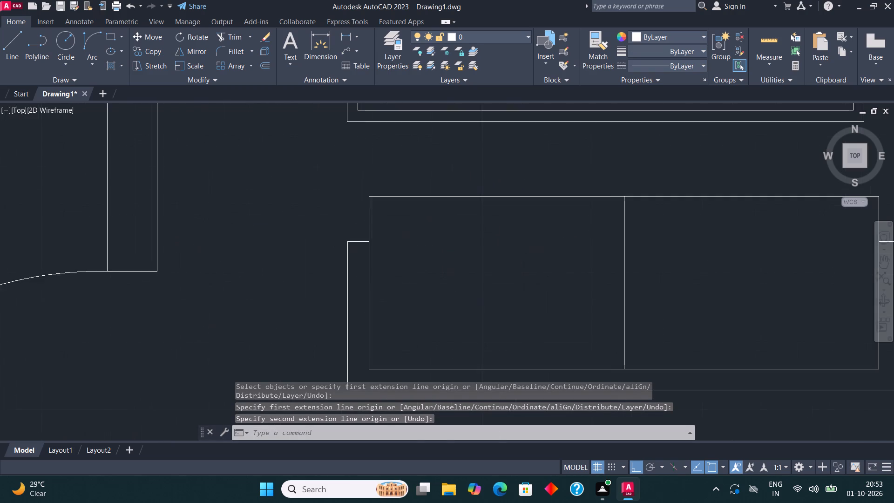
scroll(228, 226, "up", 1)
left_click(315, 51)
scroll(336, 275, "down", 2)
scroll(402, 277, "up", 2)
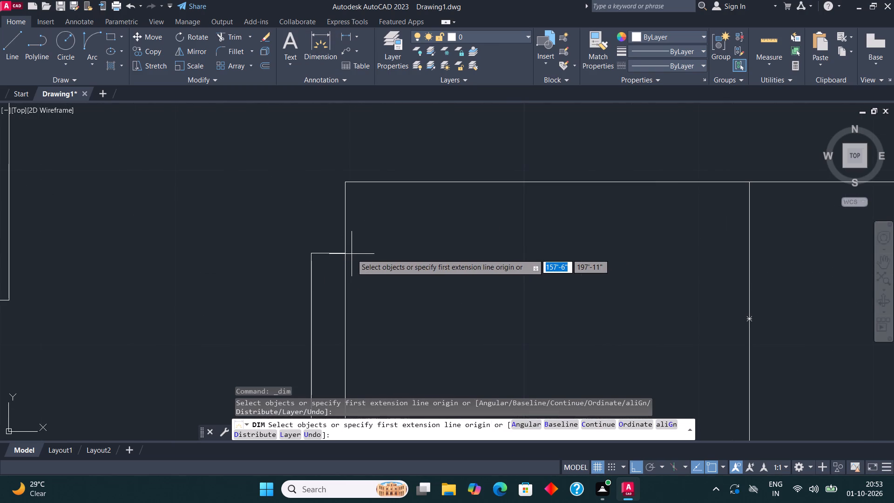
left_click(344, 255)
left_click(314, 256)
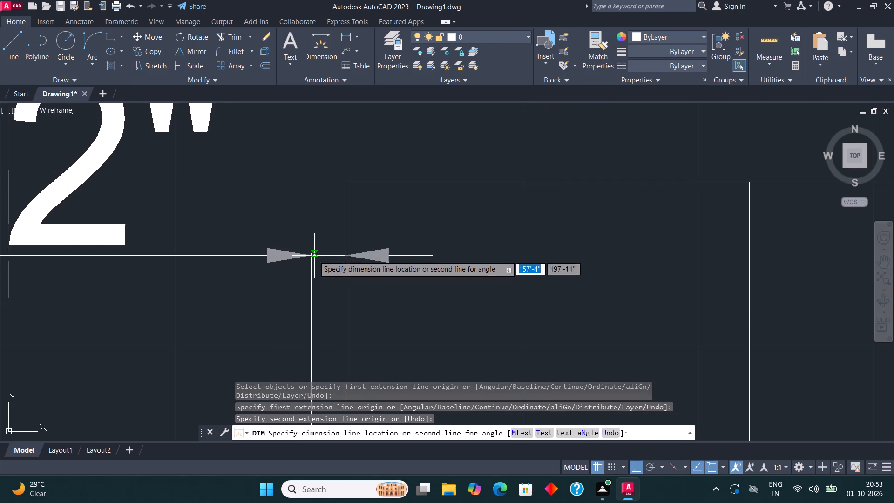
scroll(280, 262, "down", 3)
key("Escape")
scroll(264, 261, "down", 3)
middle_click_drag(369, 282, 382, 277)
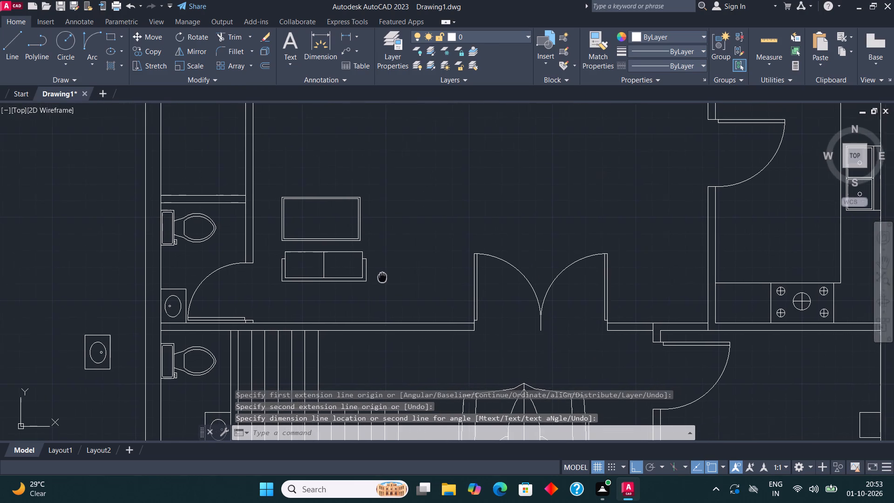
middle_click_drag(382, 277, 384, 277)
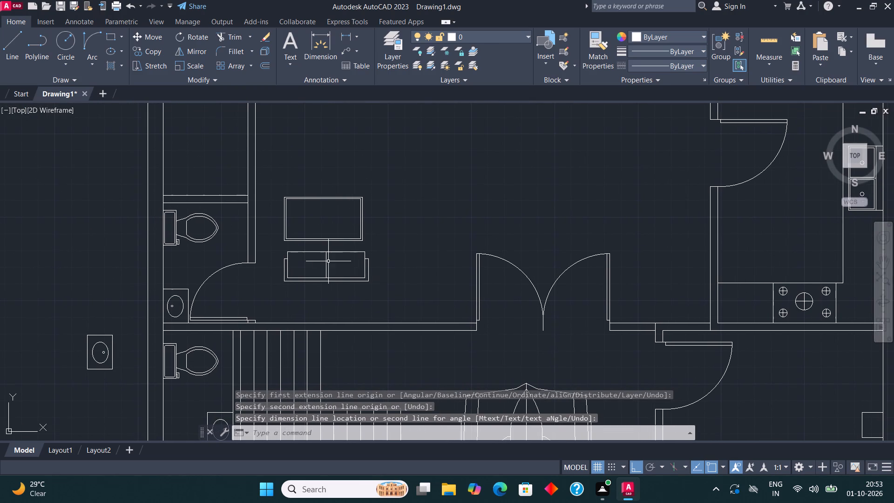
Draw a start-end-direction arc bulging north from the west seat's northwest corner to the top of the centre divider.
scroll(324, 261, "up", 3)
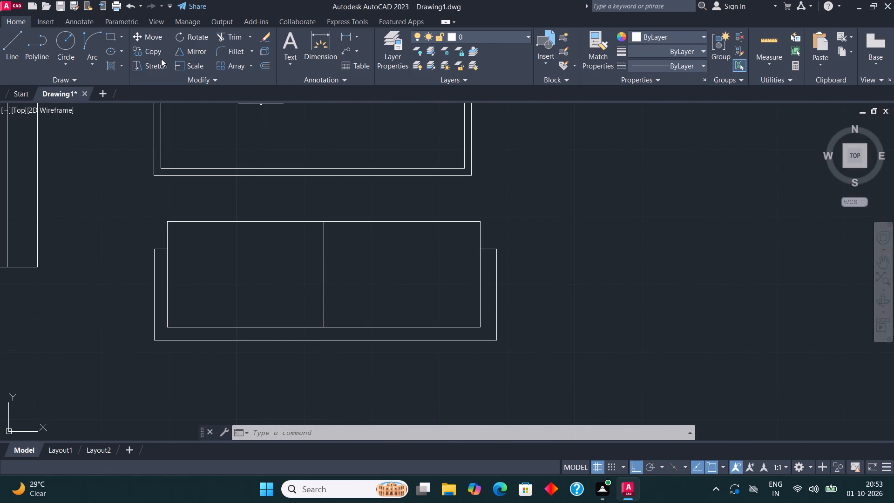
left_click(93, 62)
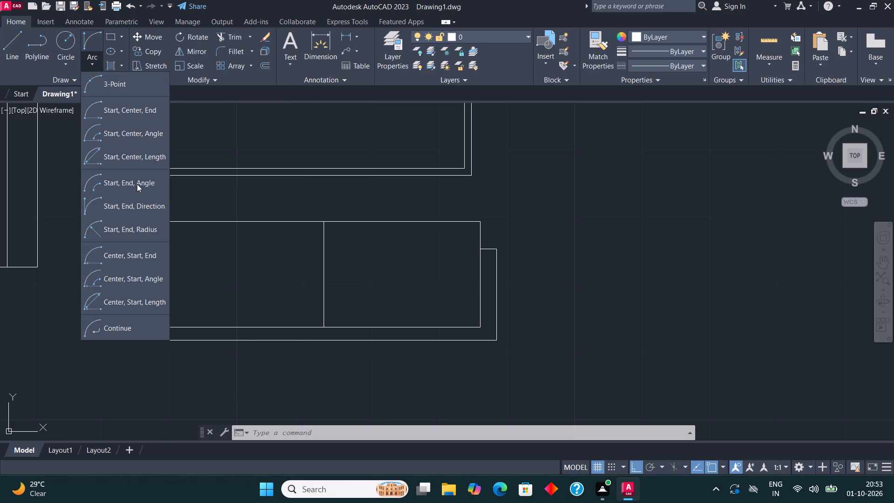
left_click(143, 204)
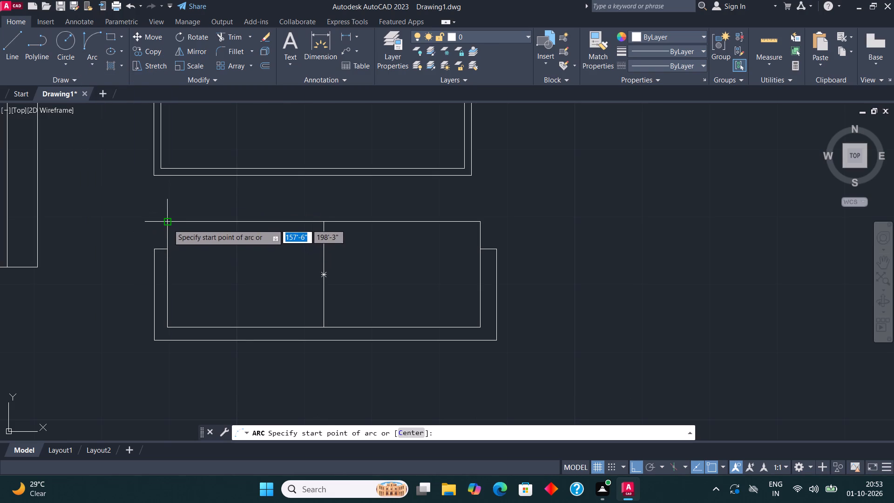
left_click(168, 223)
left_click(323, 222)
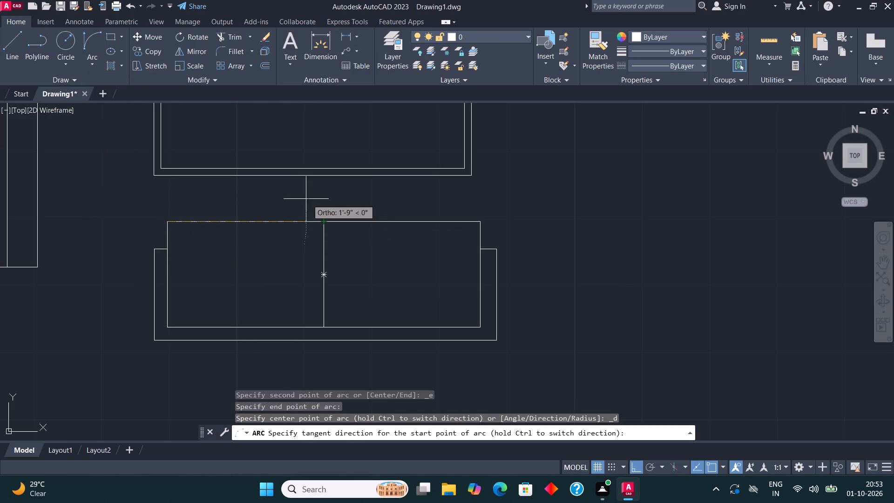
left_click(224, 158)
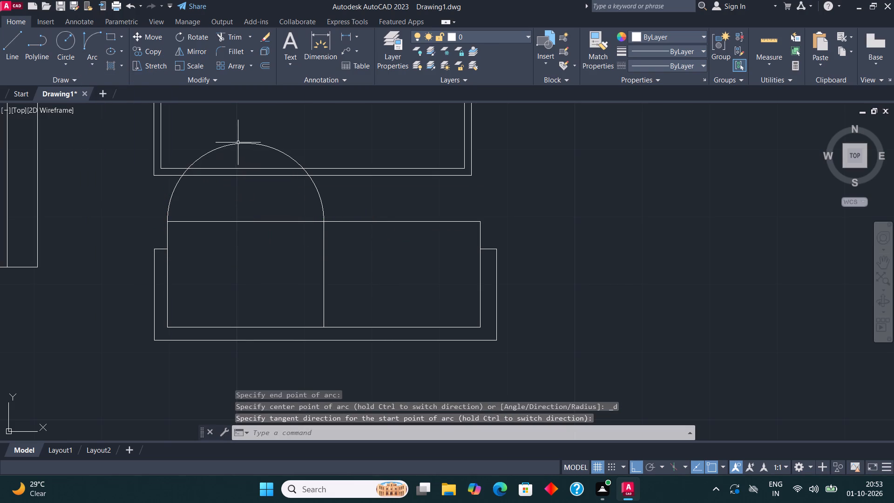
Flatten the west seat's arc by stretching its midpoint down to slightly above the straight front edge.
left_click(239, 143)
left_click(245, 141)
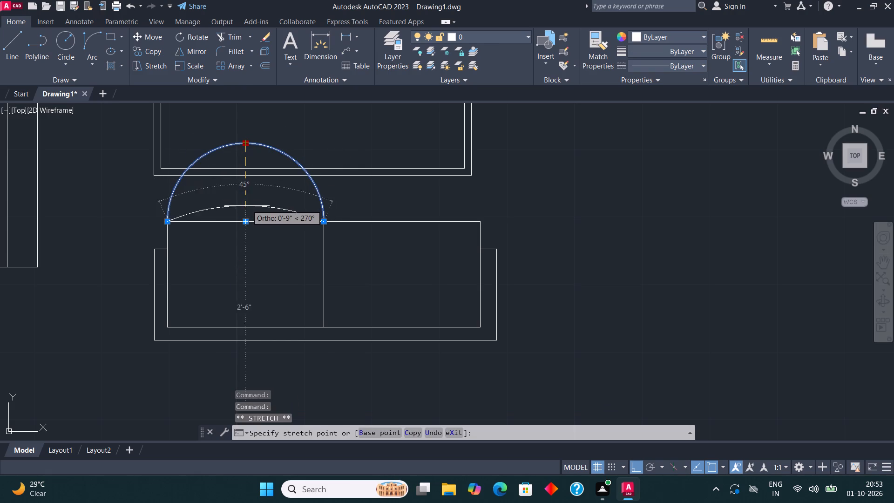
left_click(248, 210)
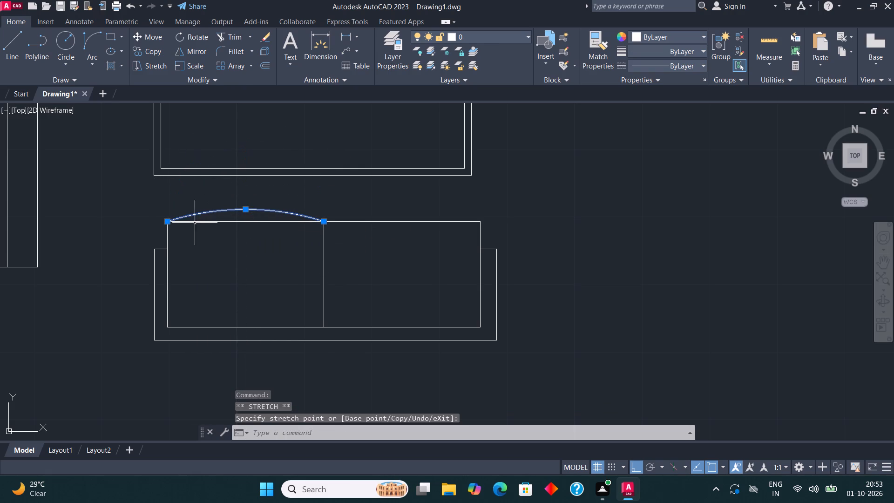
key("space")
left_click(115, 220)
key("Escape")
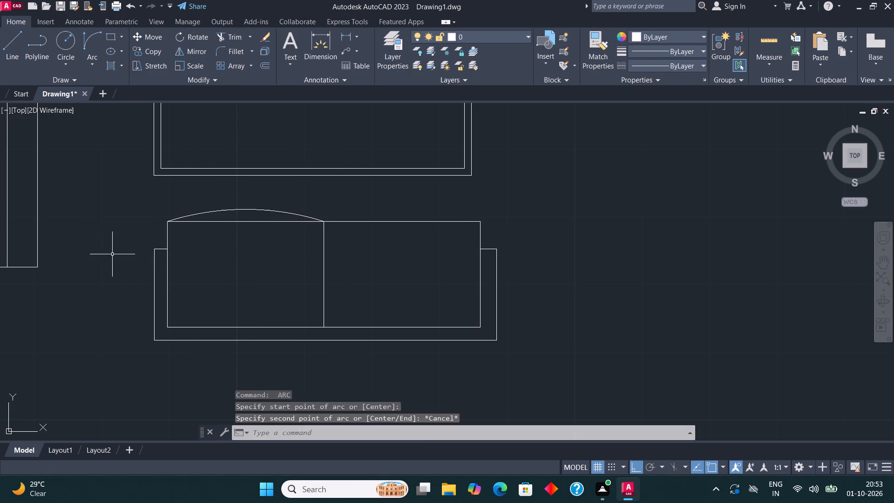
Copy the flattened front arc from the west seat across to the east seat.
scroll(112, 254, "down", 3)
scroll(156, 253, "up", 2)
left_click(142, 229)
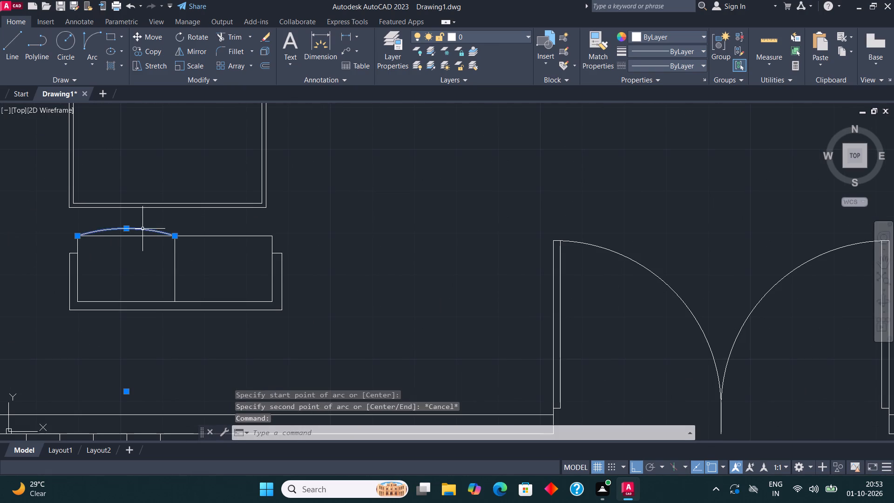
scroll(142, 228, "up", 1)
left_click(149, 52)
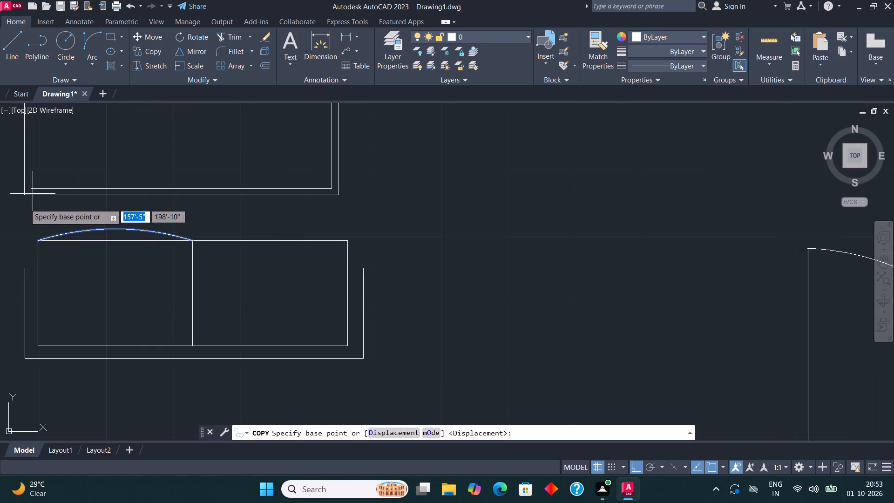
left_click(44, 239)
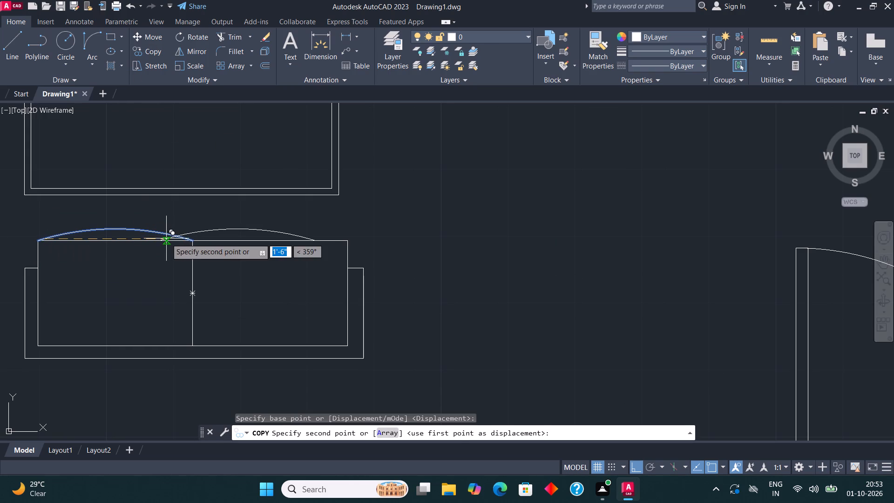
left_click(192, 239)
key("Escape")
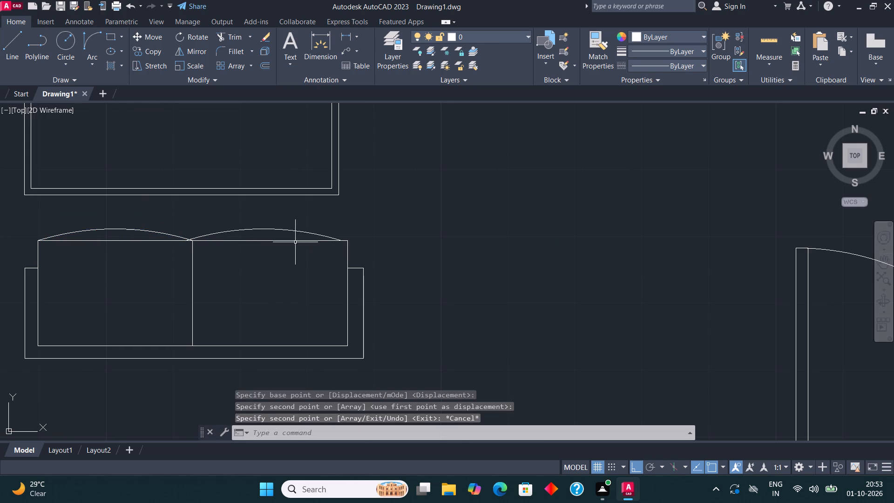
Move the copied arc east so its end meets the east seat's northeast corner.
scroll(282, 232, "up", 1)
left_click(267, 226)
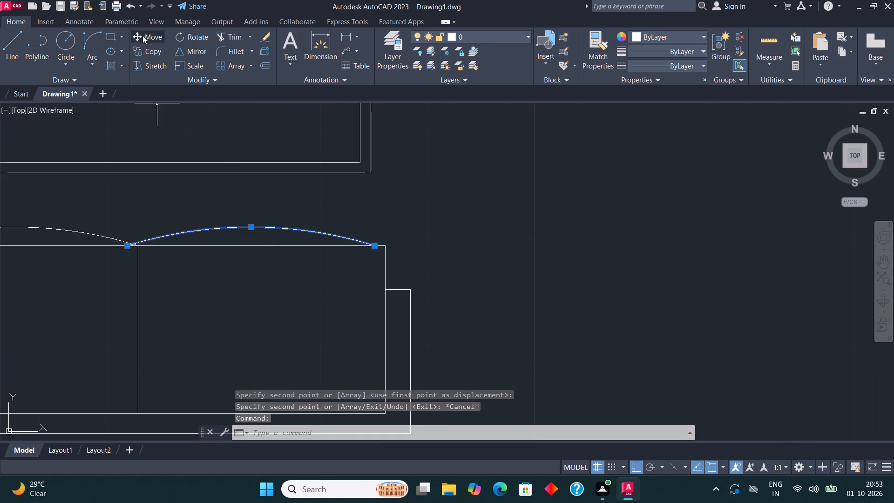
left_click(150, 36)
scroll(361, 258, "up", 2)
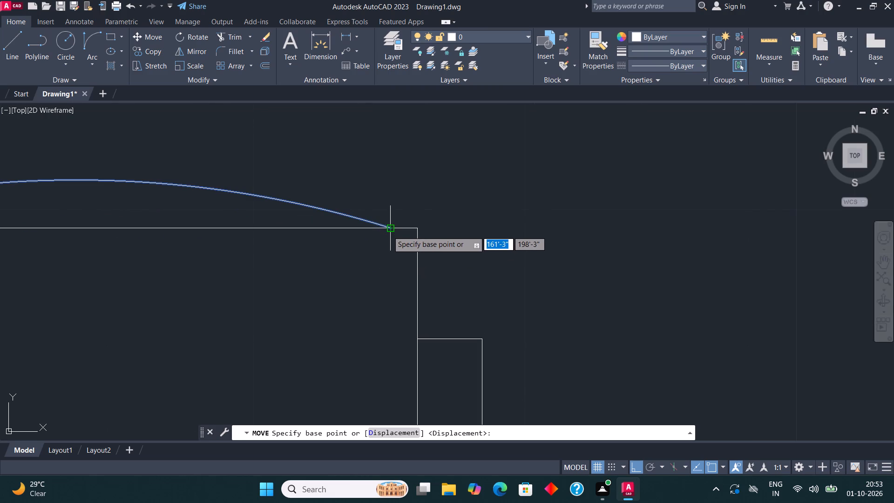
left_click(389, 231)
left_click(415, 227)
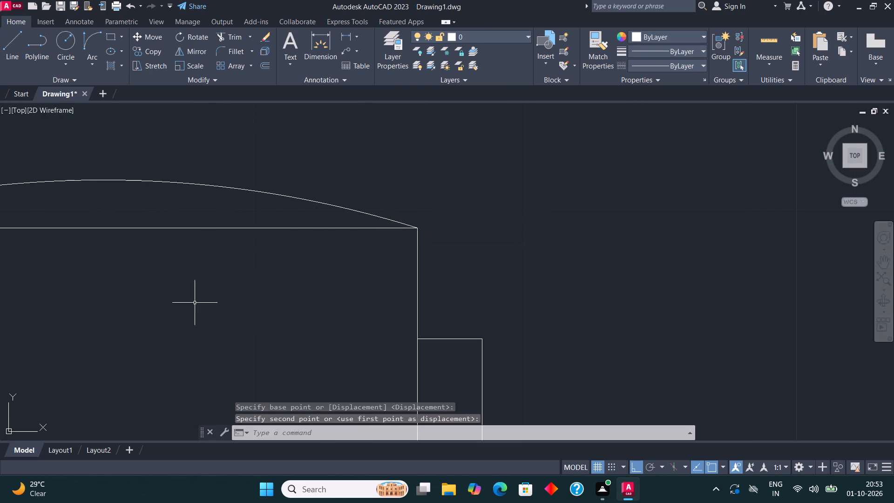
key("Escape")
Trim away the straight front edge beneath both arcs, leaving curved fronts on the two sofa seats.
scroll(191, 305, "down", 4)
middle_click_drag(222, 286, 284, 247)
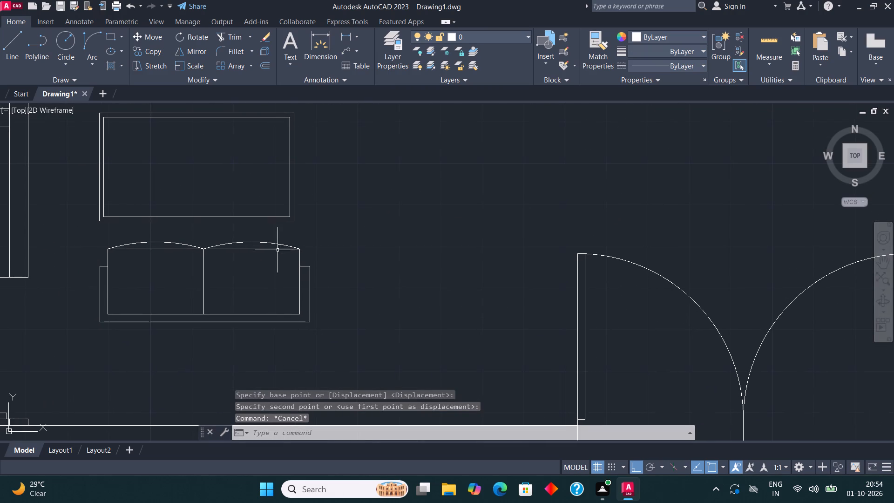
scroll(249, 246, "up", 1)
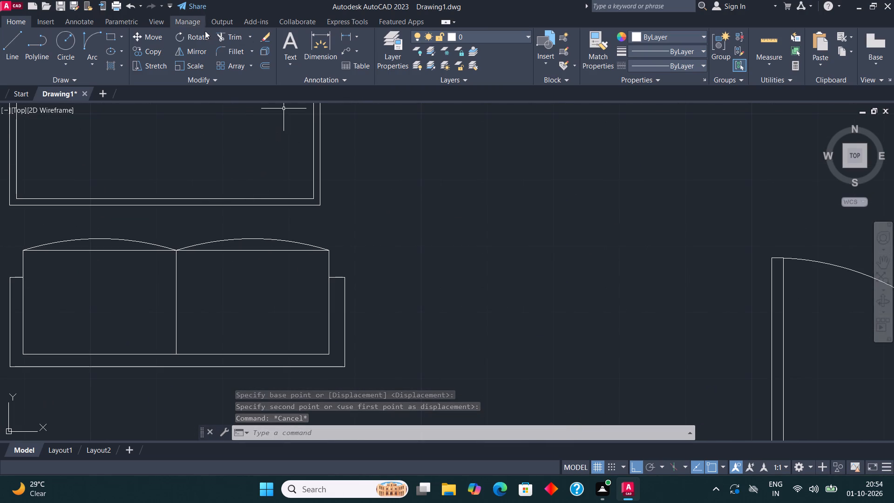
left_click(234, 39)
left_click(104, 247)
left_click(107, 265)
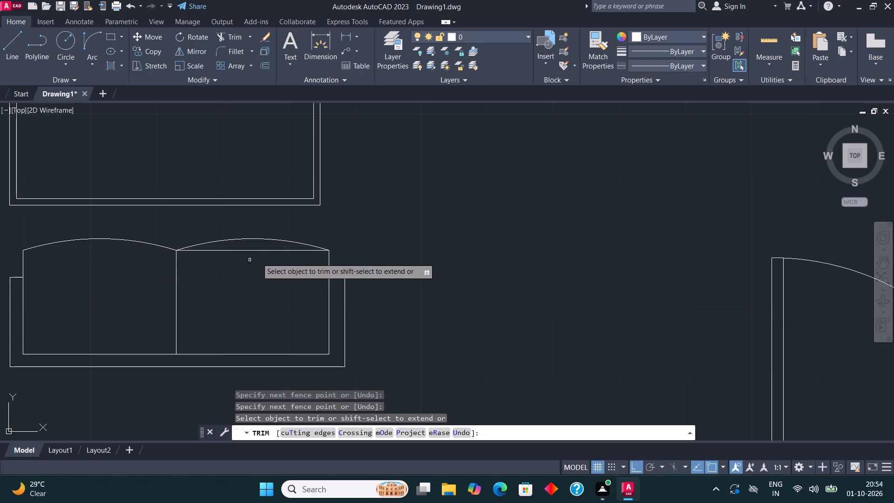
left_click(258, 245)
left_click(260, 265)
middle_click_drag(295, 289, 339, 245)
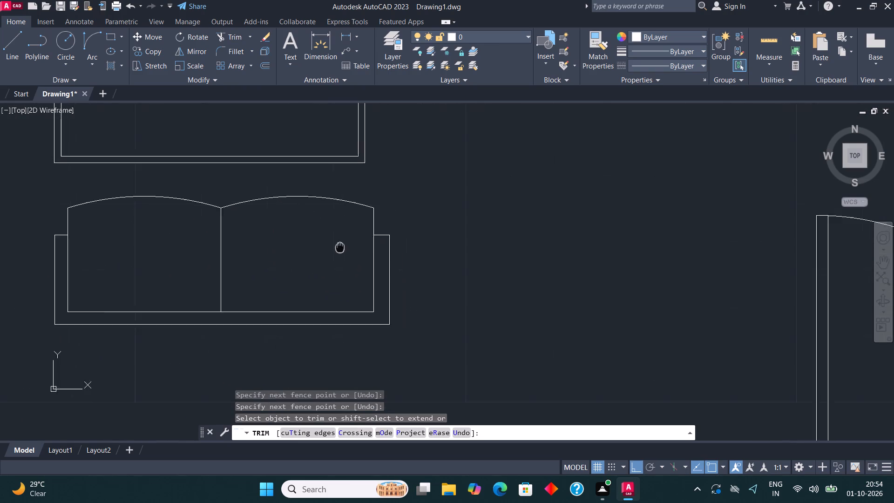
middle_click_drag(339, 245, 332, 242)
key("space")
Mirror the whole sofa about the table's horizontal centreline to the table's north side, keeping the original sofa.
scroll(286, 271, "down", 3)
middle_click_drag(291, 270, 303, 282)
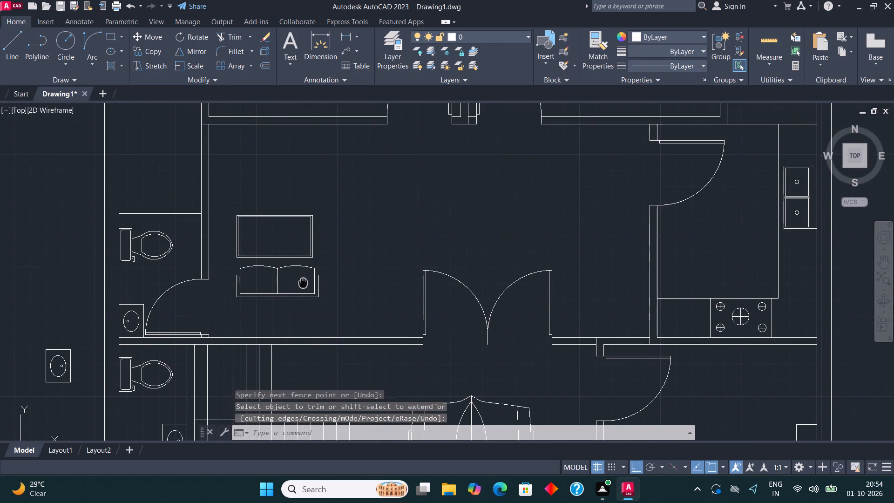
middle_click_drag(303, 282, 298, 300)
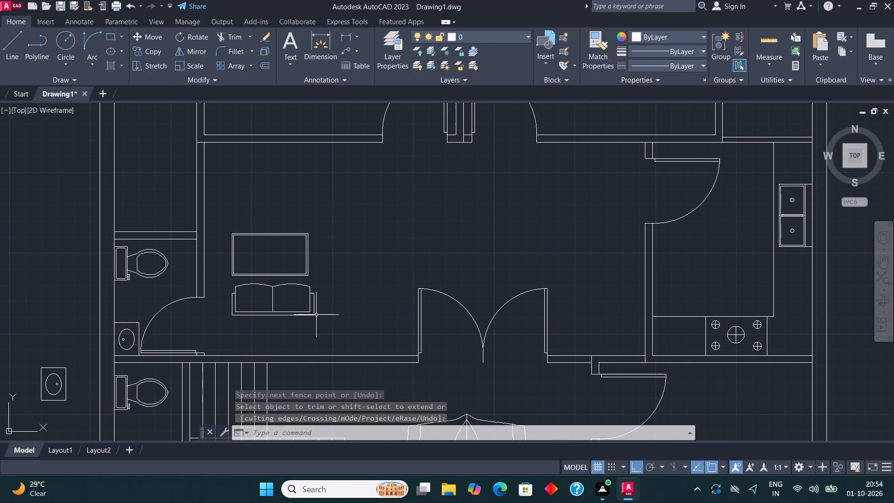
left_click(320, 323)
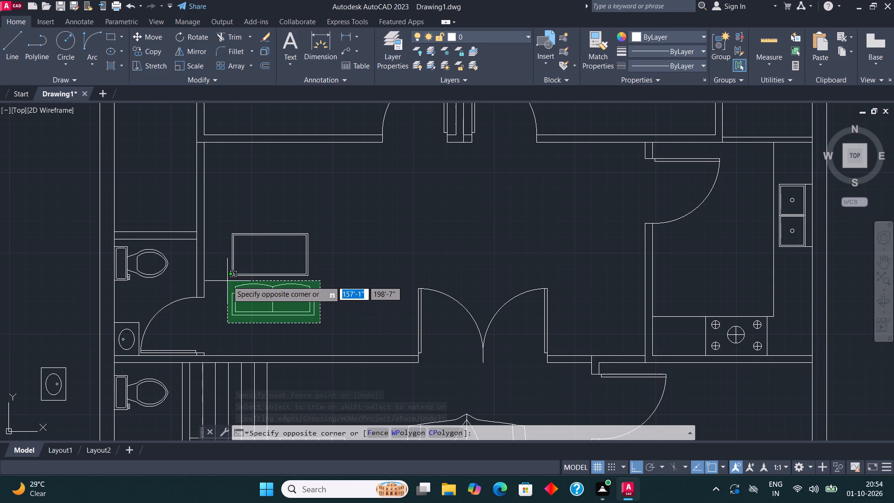
left_click(227, 283)
left_click(199, 54)
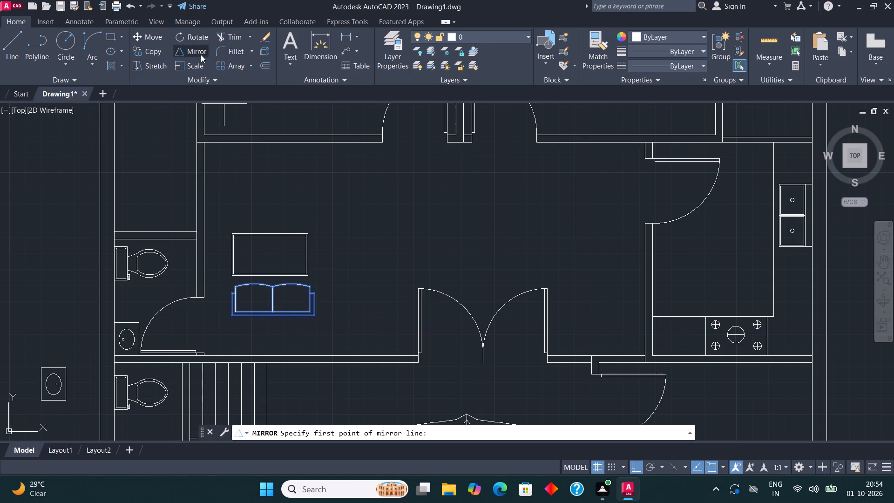
left_click(270, 255)
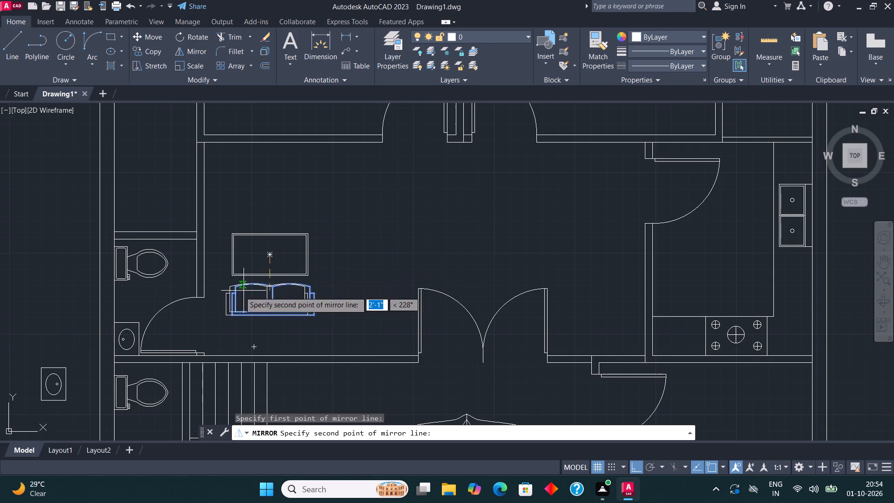
left_click(185, 272)
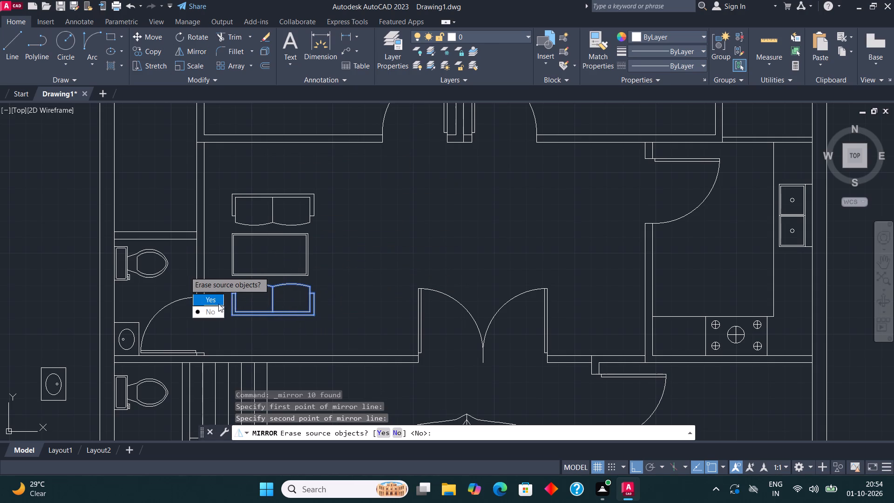
left_click_drag(218, 313, 185, 272)
scroll(291, 196, "up", 3)
scroll(290, 200, "down", 2)
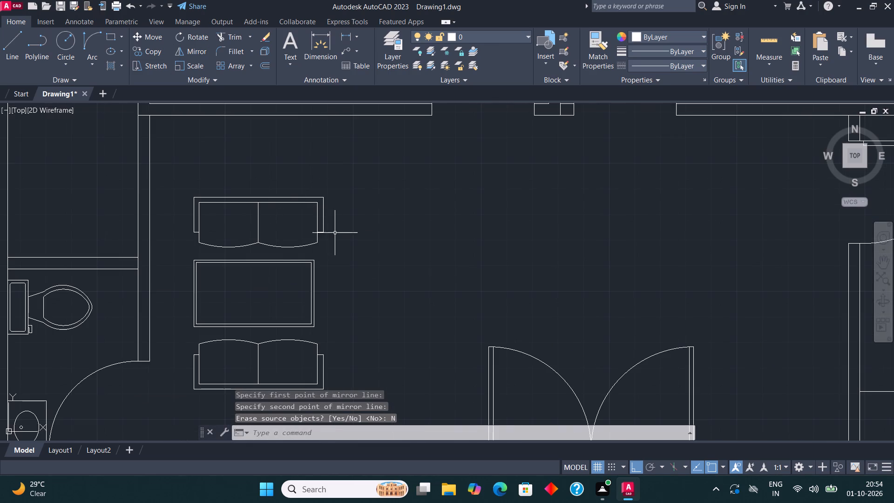
Erase the east arm's outer vertical line and short end line from the mirrored sofa north of the table.
scroll(336, 233, "up", 1)
left_click(315, 221)
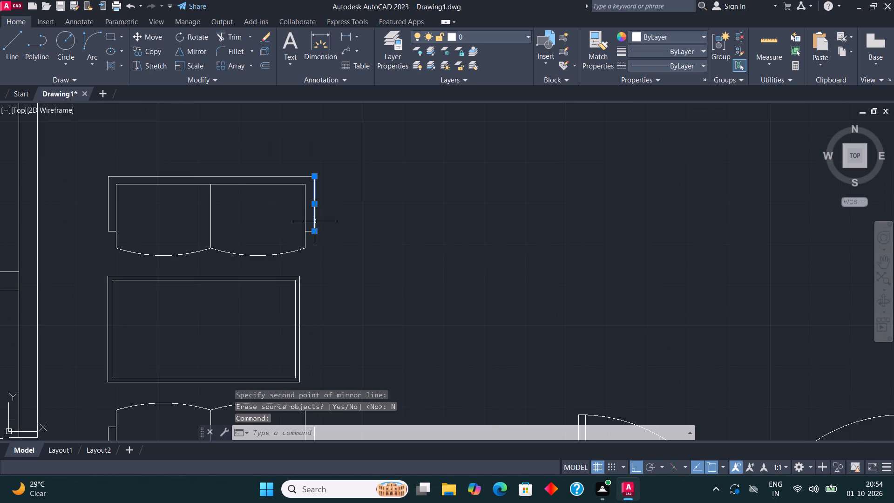
key("Delete")
left_click(312, 232)
key("Delete")
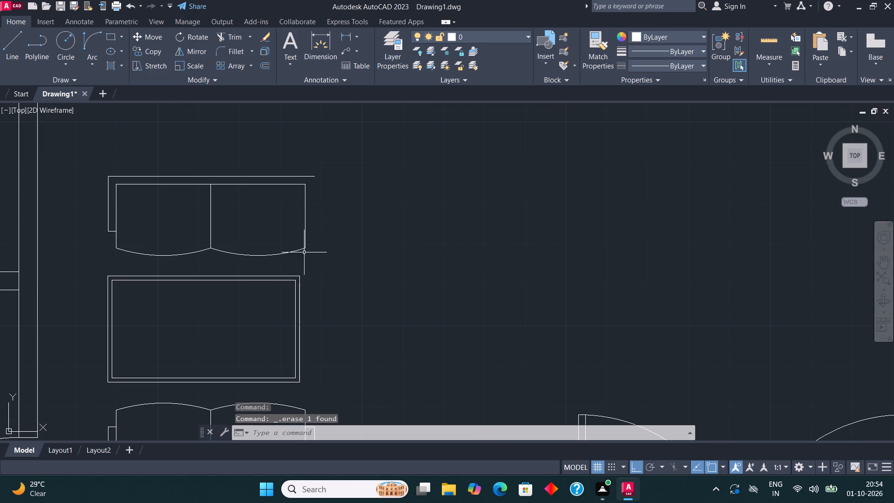
left_click(304, 229)
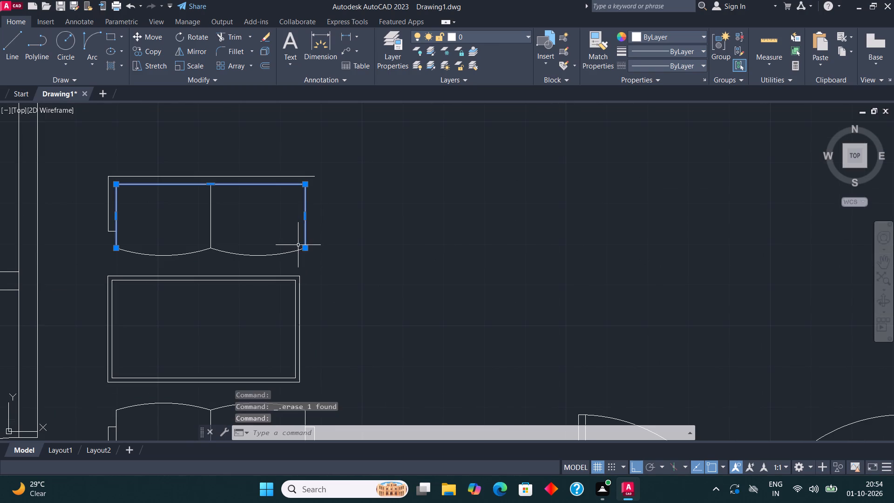
key("Escape")
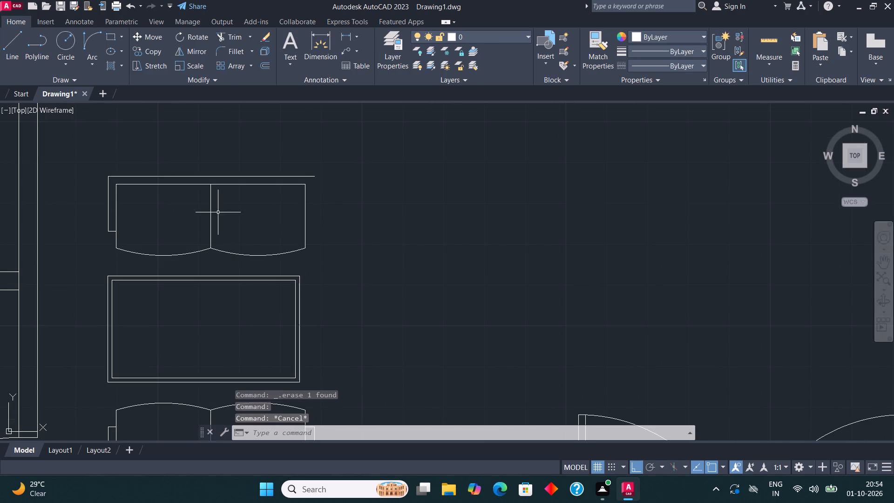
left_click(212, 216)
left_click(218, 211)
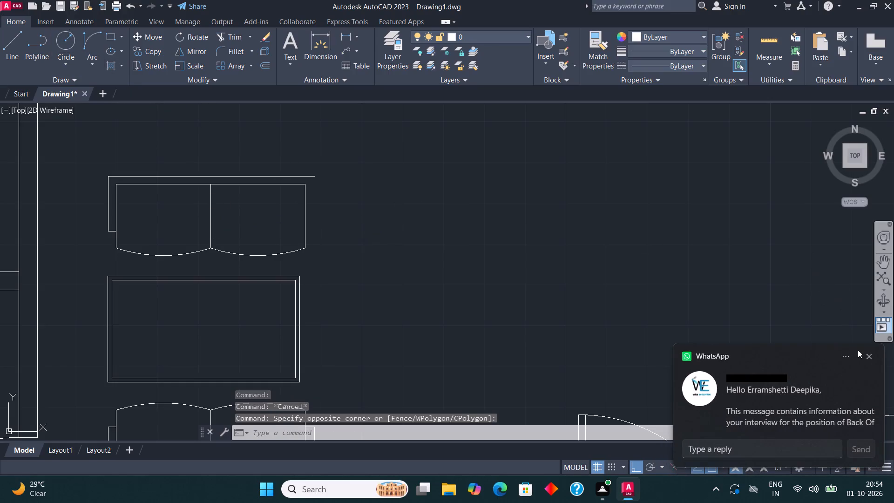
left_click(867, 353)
Trace separate lines over the north sofa's east seat along its centre divider, back edge and east side.
left_click(112, 36)
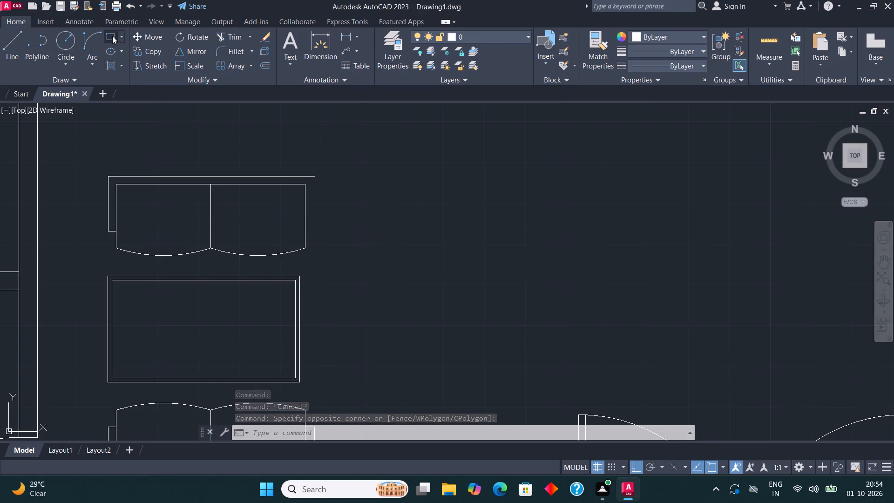
left_click(9, 38)
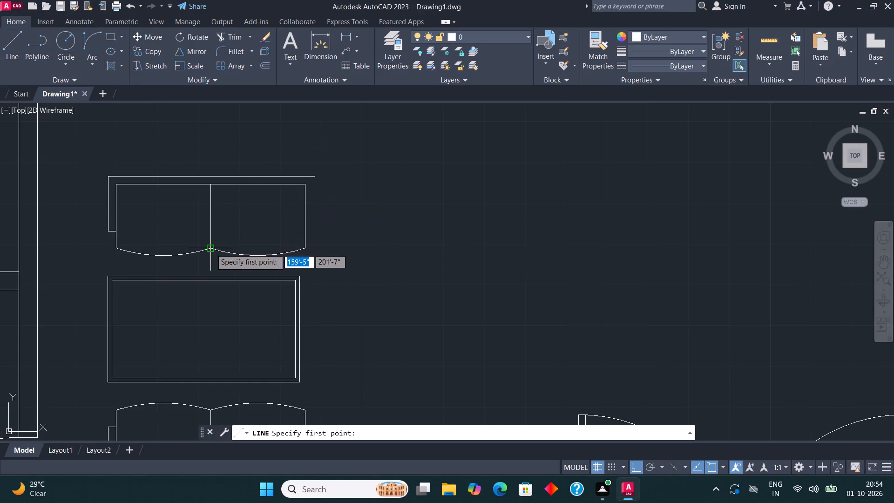
left_click(208, 250)
left_click(214, 184)
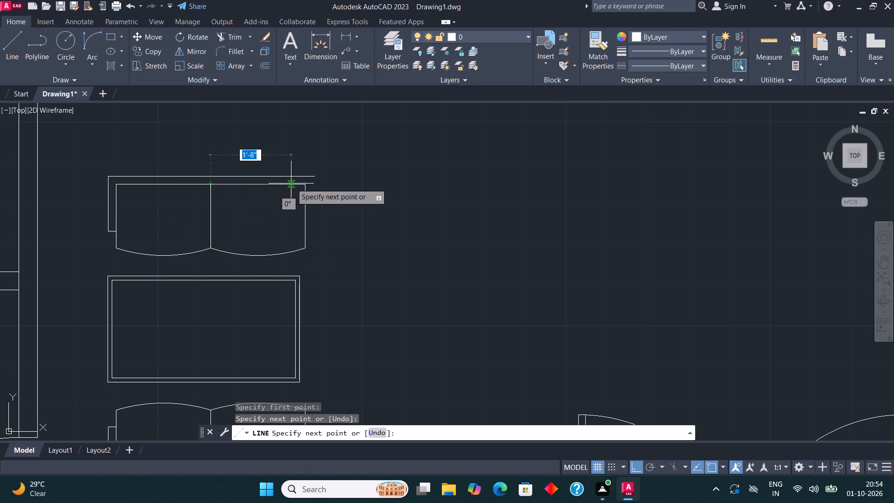
left_click(305, 183)
left_click(307, 246)
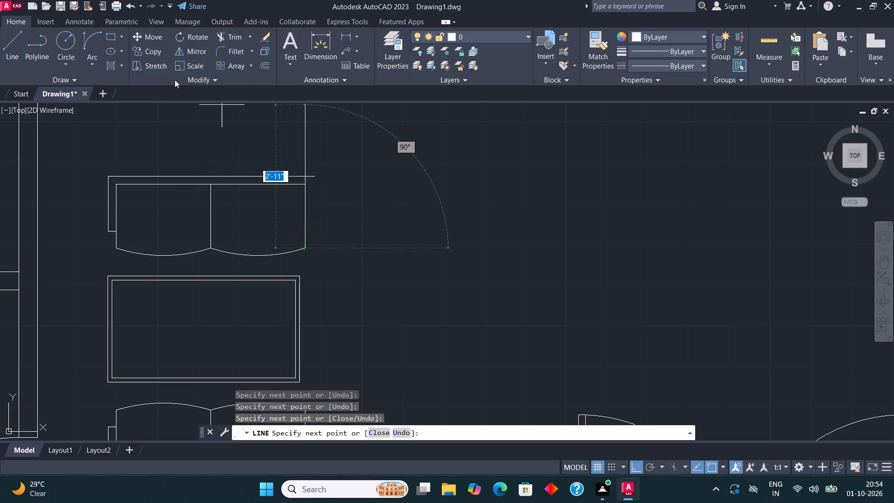
Draw a Start, End, Direction arc across the east seat's front corners and reshape it to match the existing front curve.
left_click(91, 63)
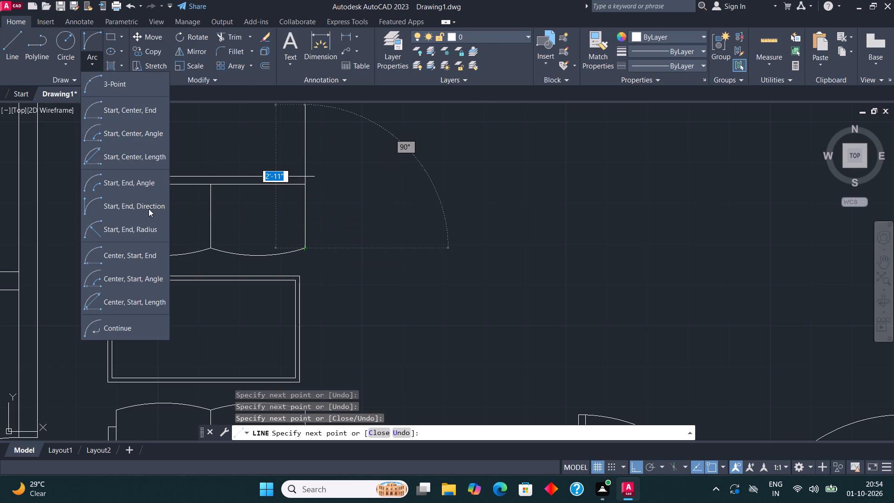
left_click(145, 207)
left_click(208, 246)
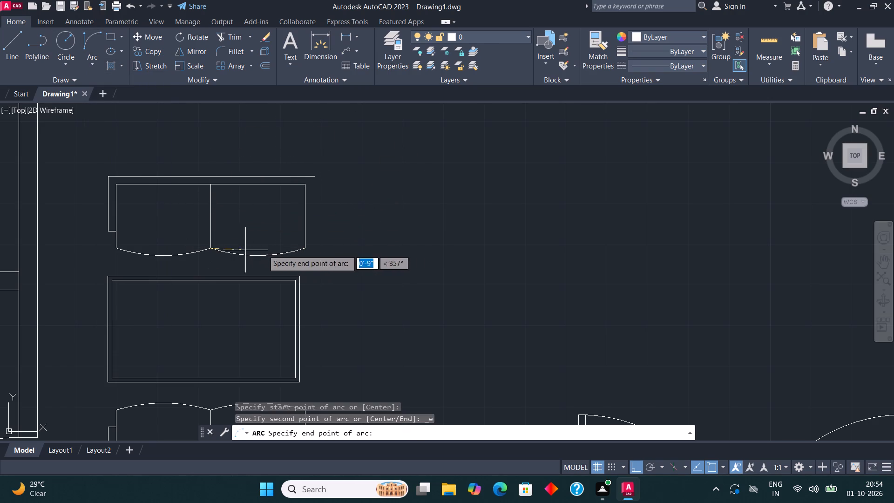
left_click(303, 247)
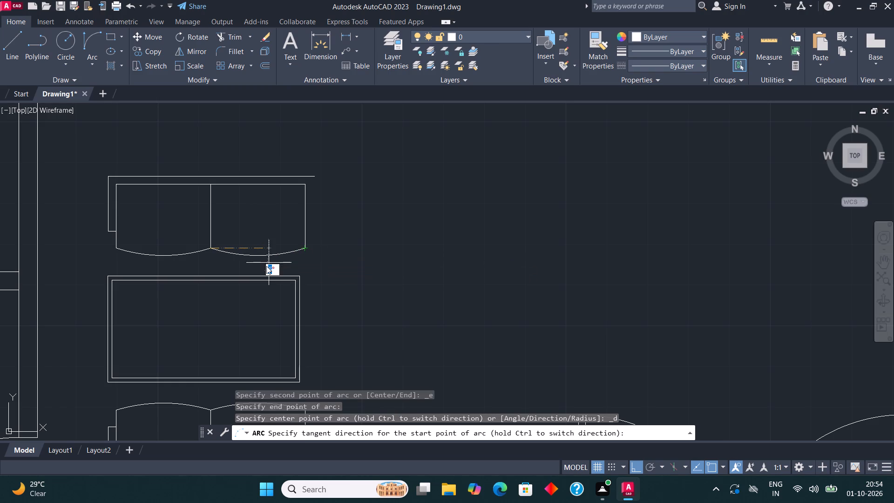
left_click(226, 296)
scroll(250, 297, "up", 2)
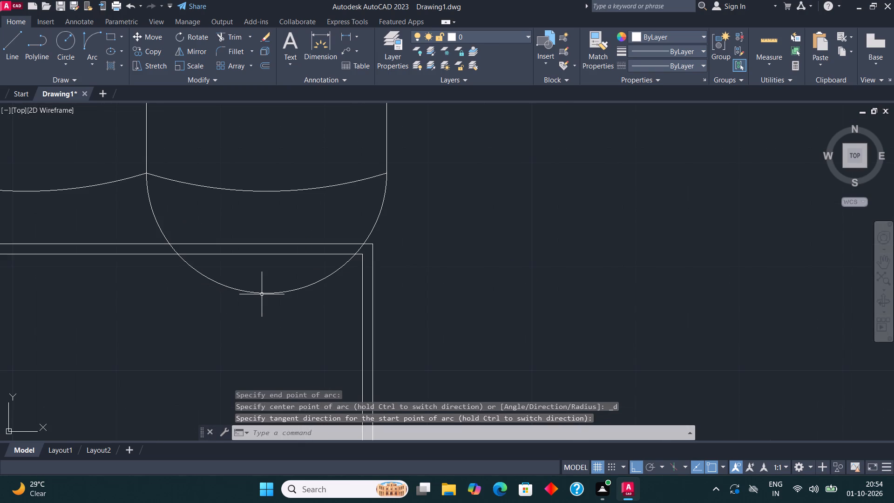
left_click(262, 294)
left_click(268, 295)
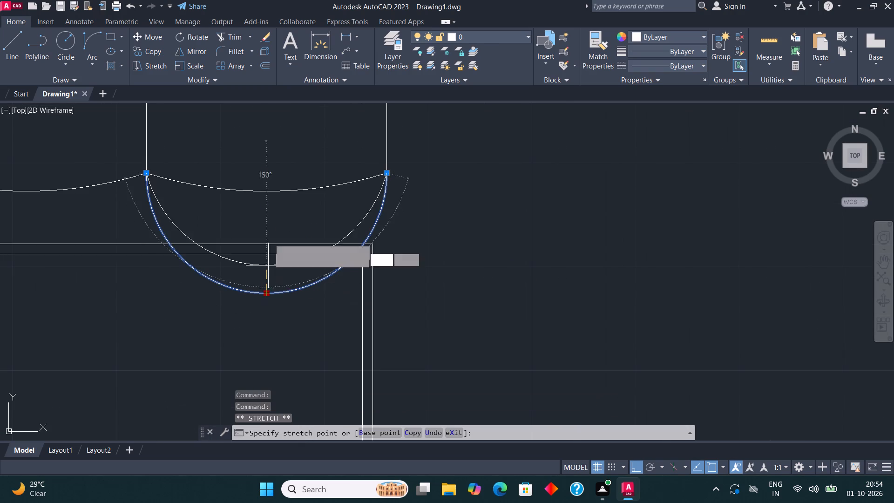
left_click(266, 193)
scroll(277, 243, "down", 2)
middle_click(286, 266)
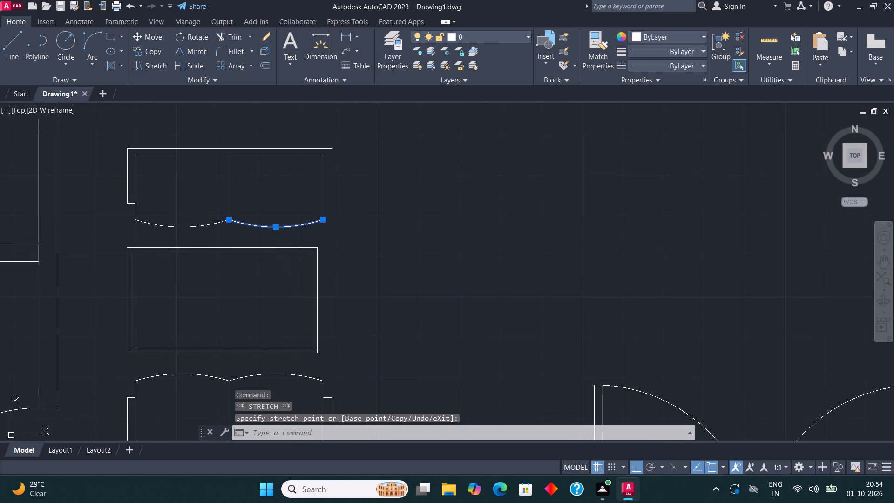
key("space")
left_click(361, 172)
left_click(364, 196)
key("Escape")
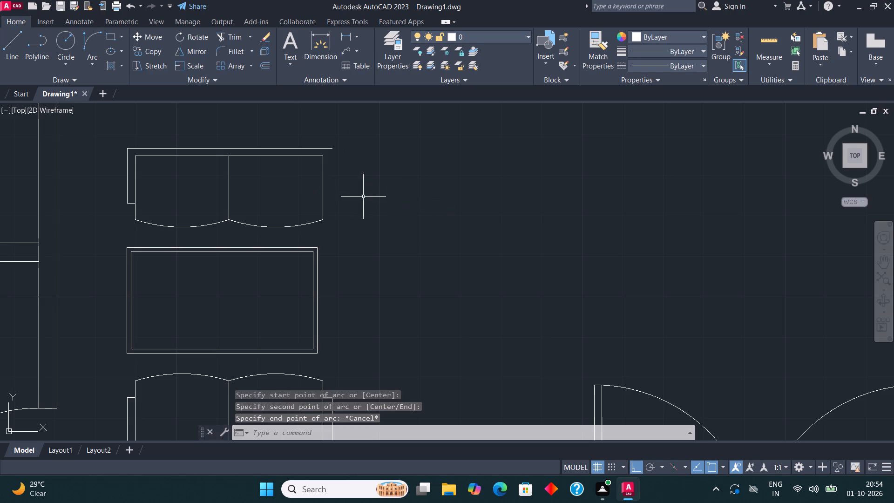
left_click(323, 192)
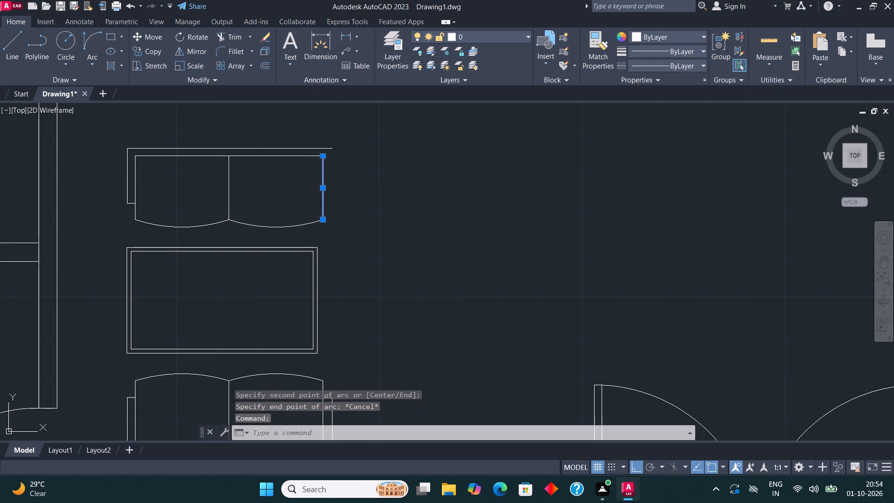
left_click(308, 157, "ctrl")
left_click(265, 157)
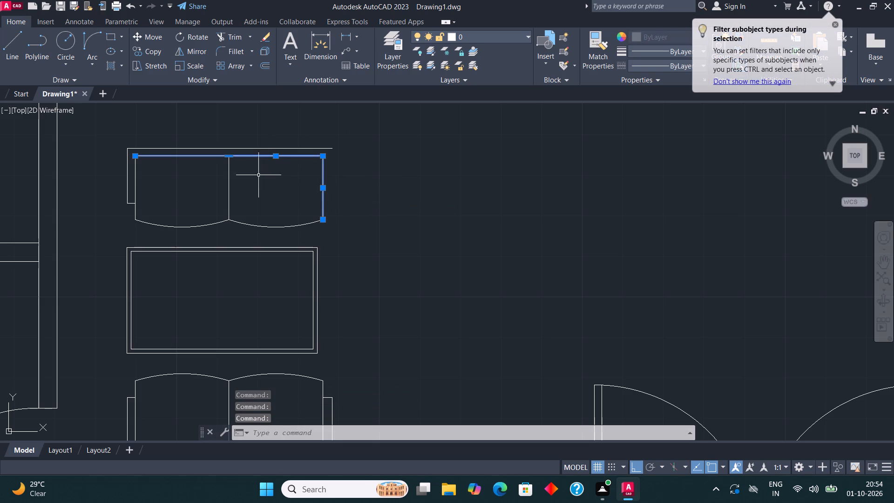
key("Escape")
Copy the north sofa's traced east seat eastward from its northwest corner to its northeast corner, adding a third seat.
left_click(272, 157)
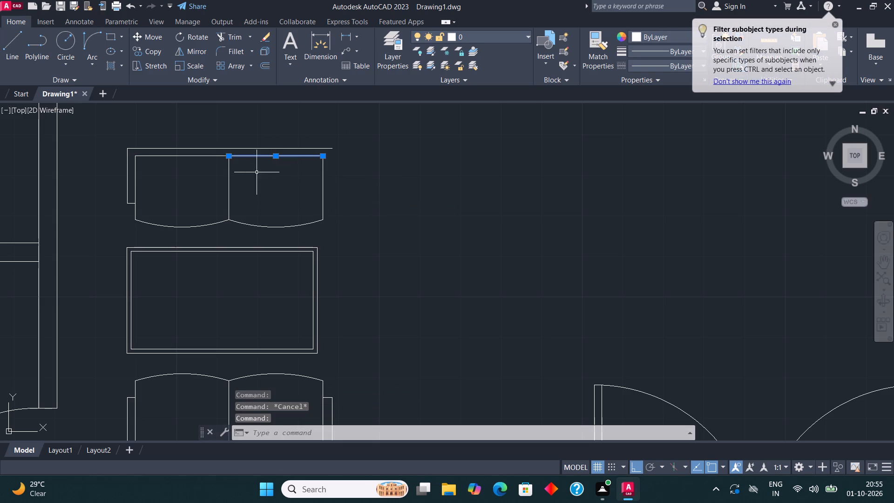
left_click(229, 182, "ctrl")
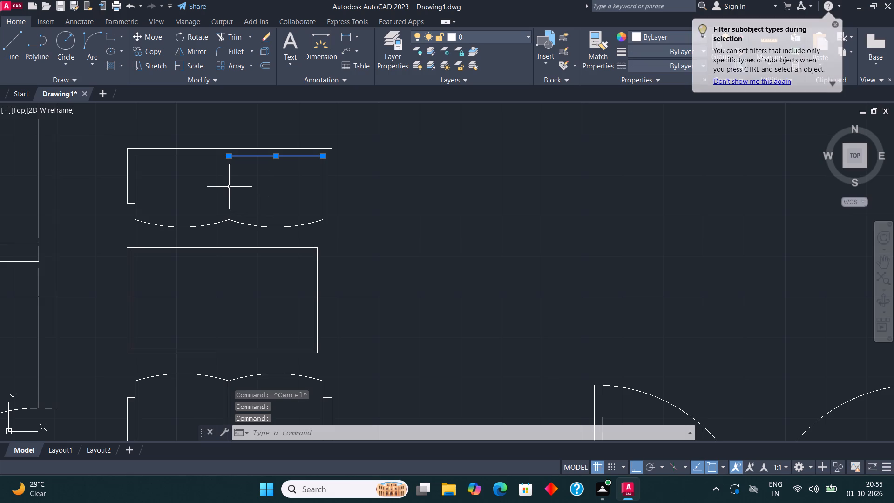
left_click(229, 186, "ctrl")
left_click(230, 186)
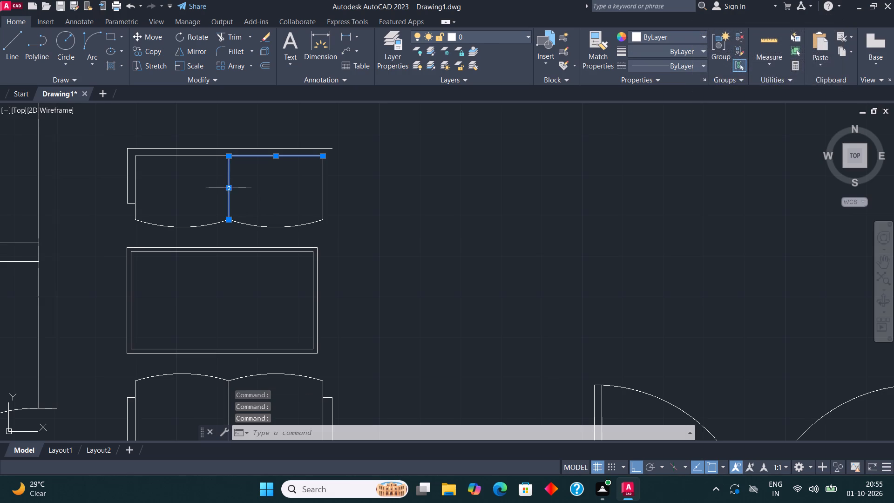
left_click(288, 227)
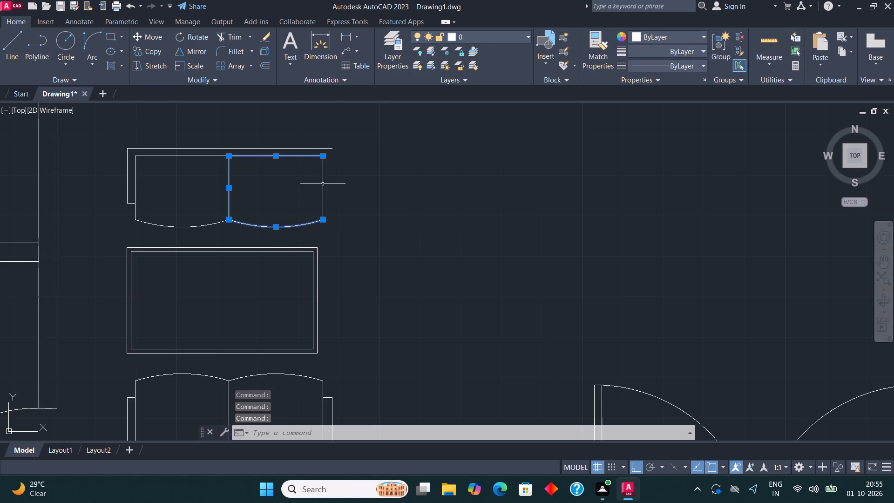
left_click(323, 179)
scroll(325, 155, "up", 1)
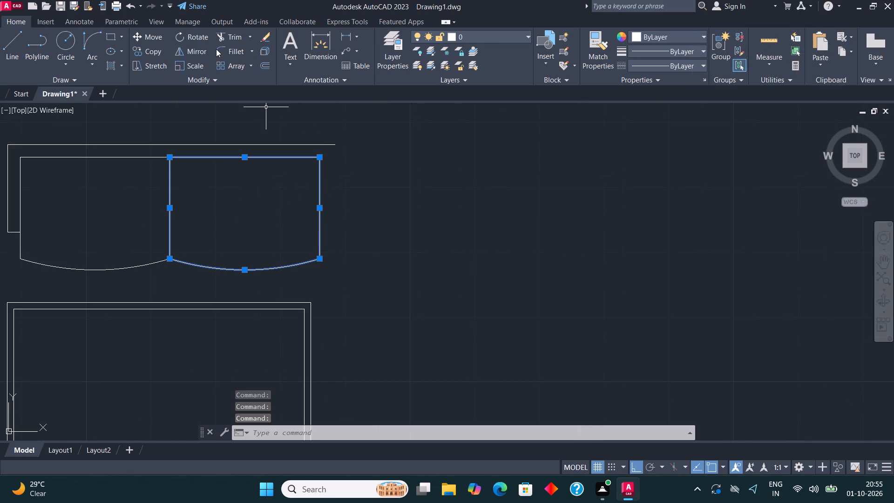
left_click(155, 55)
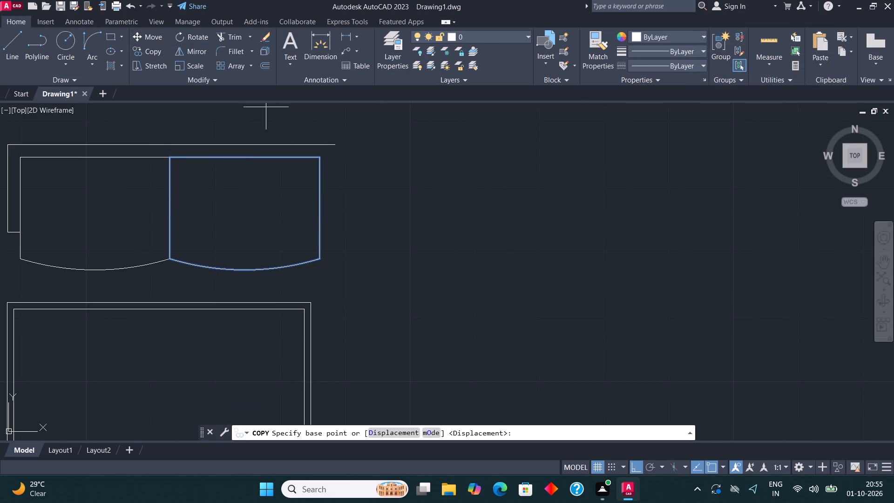
left_click(168, 159)
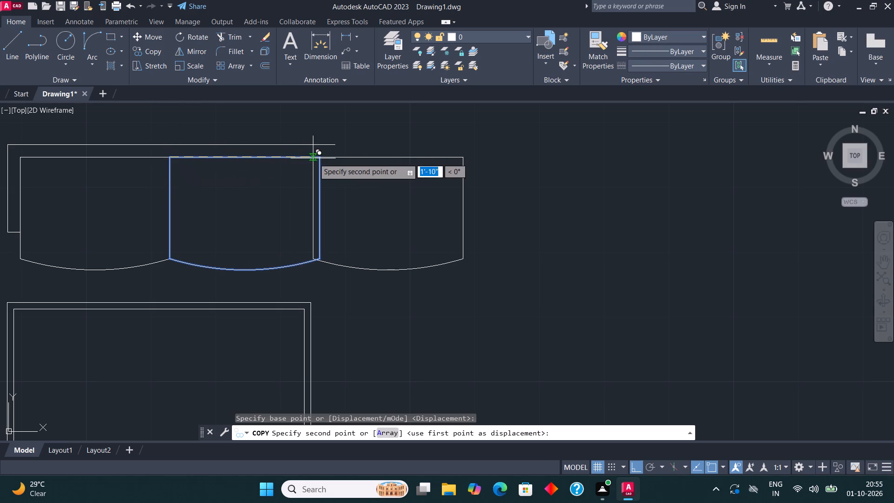
left_click(319, 159)
scroll(279, 157, "down", 1)
key("space")
Extend the north sofa's back line east by about 2', then draw the east arm's outer line and its short end line.
scroll(234, 171, "down", 1)
middle_click(234, 171)
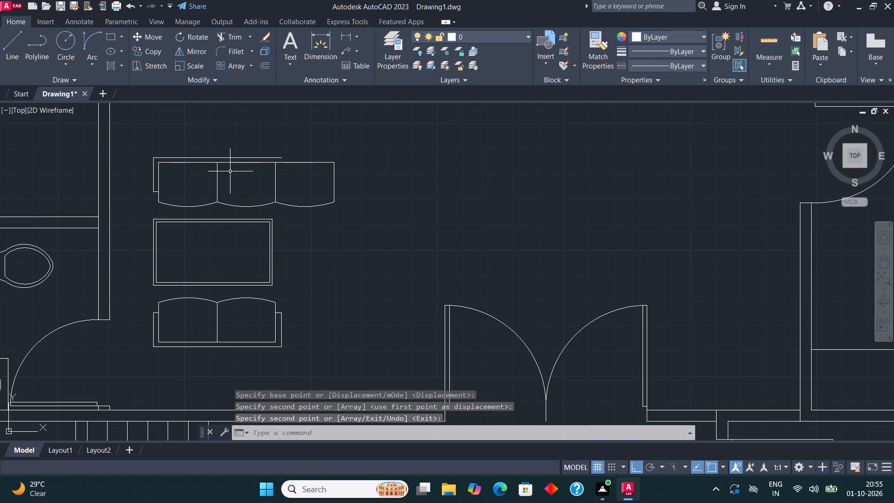
scroll(196, 174, "down", 1)
scroll(317, 171, "up", 3)
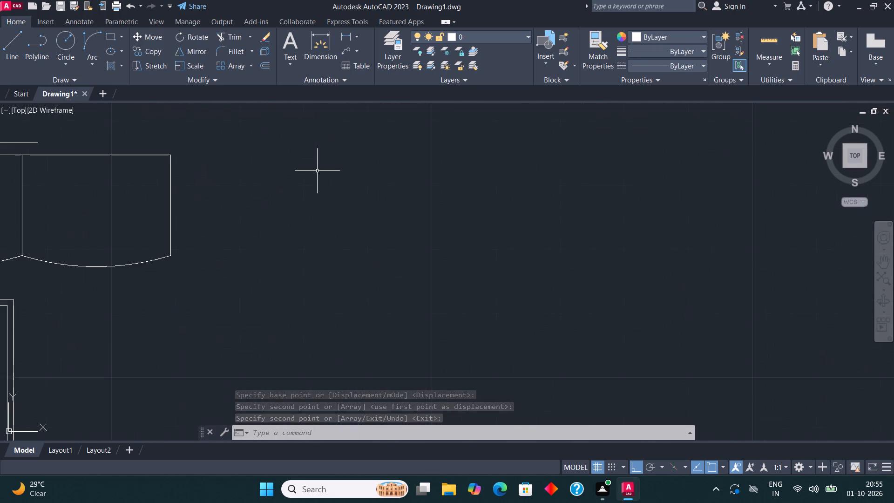
scroll(215, 145, "down", 2)
left_click(15, 42)
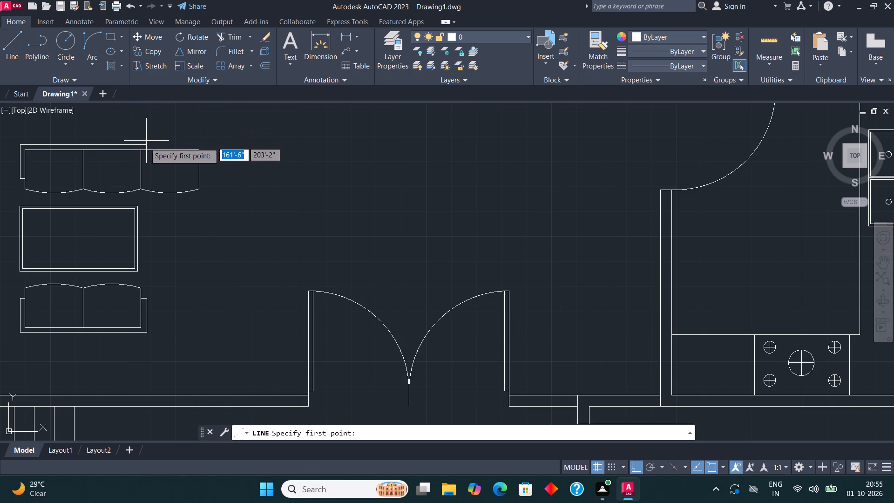
left_click(145, 143)
scroll(204, 147, "up", 3)
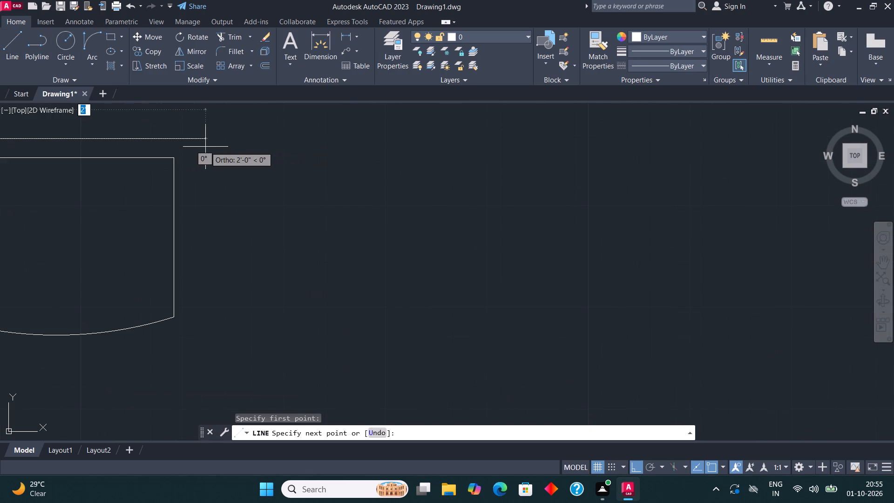
left_click(210, 147)
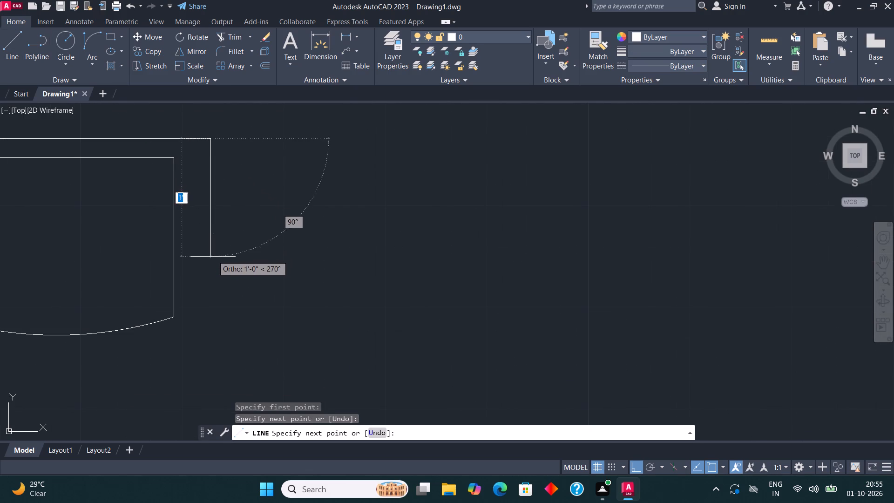
scroll(223, 260, "down", 3)
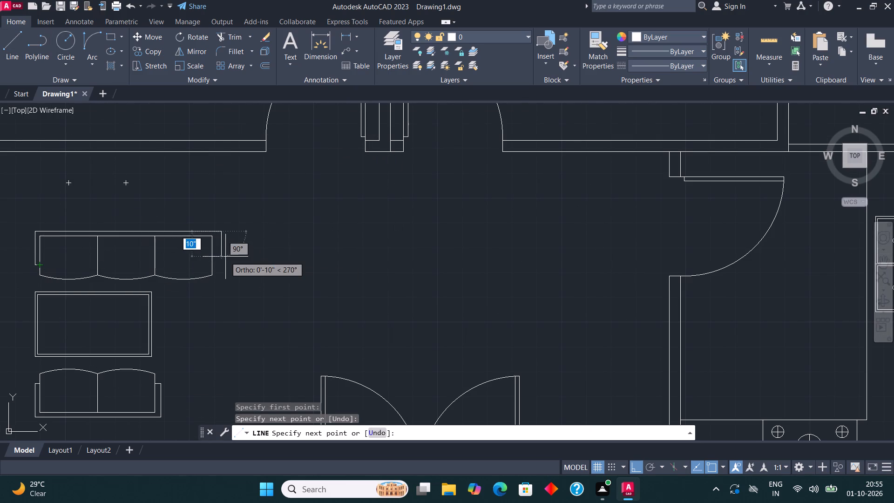
left_click(221, 264)
left_click(215, 264)
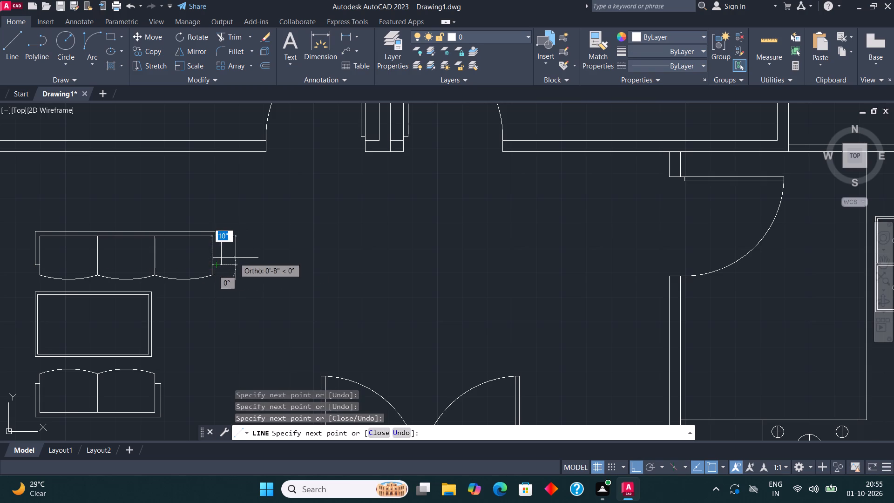
middle_click_drag(275, 261, 324, 263)
key("space")
Shift the east arm's outer vertical line west, closer to the third seat, to narrow the arm.
scroll(272, 249, "up", 3)
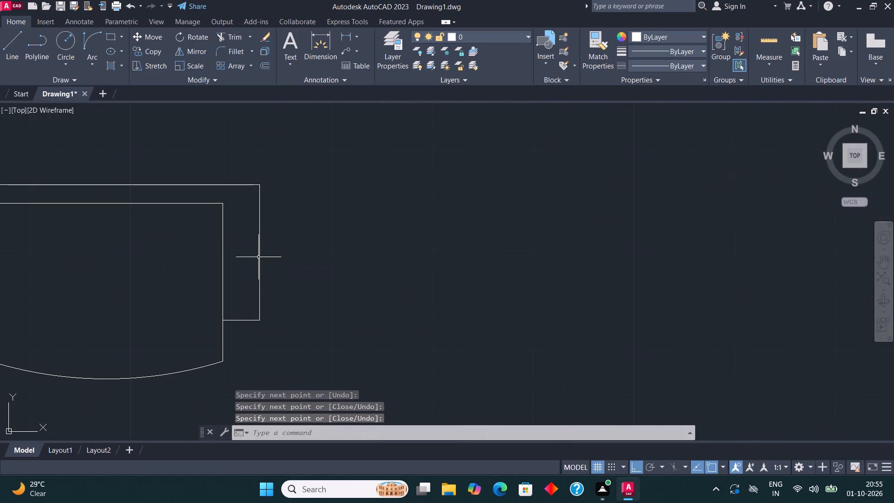
left_click(260, 259)
left_click(260, 255)
left_click(245, 254)
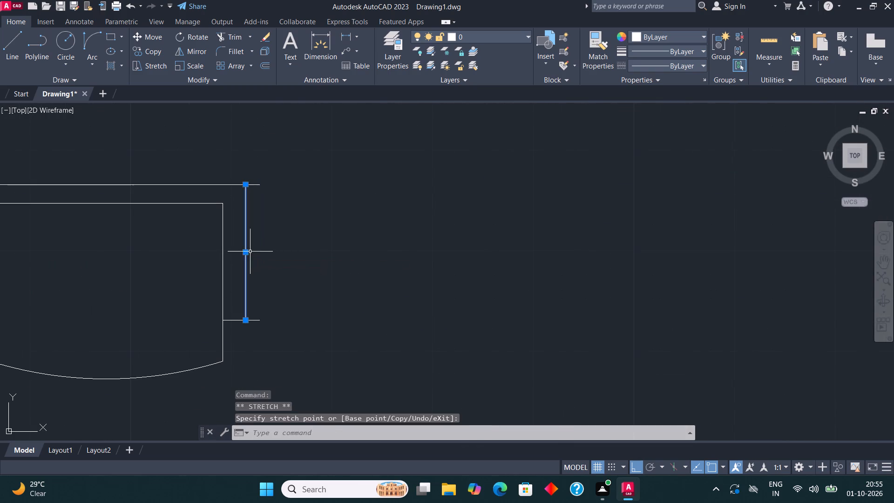
scroll(303, 222, "down", 4)
key("space")
Trim the back line and arm end line where they overhang the east arm's outer line.
scroll(295, 234, "up", 3)
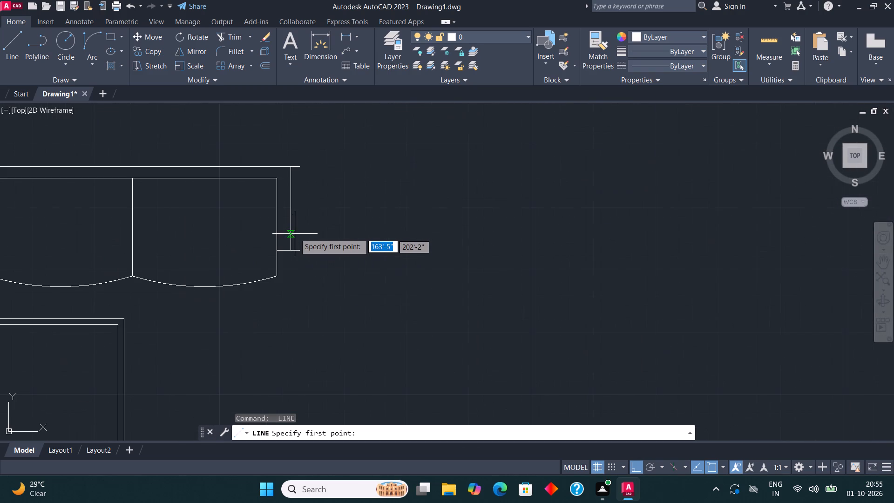
left_click(221, 32)
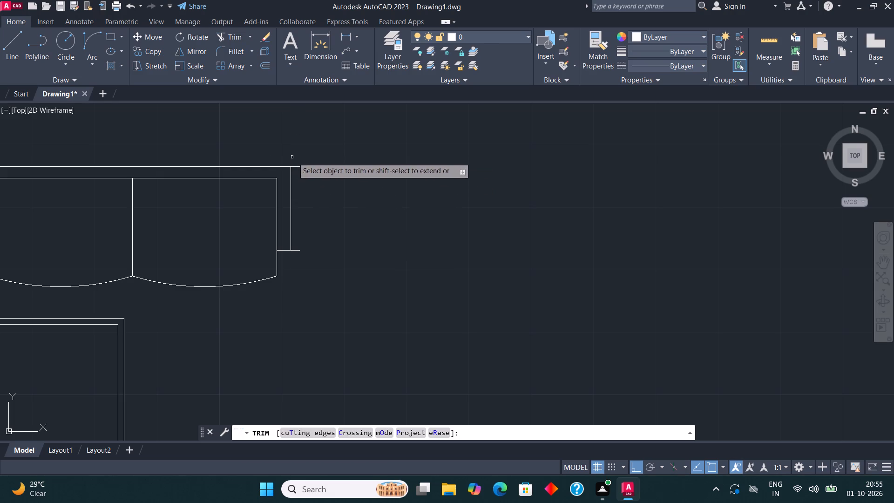
left_click(293, 157)
left_click(301, 184)
left_click(298, 238)
left_click(293, 266)
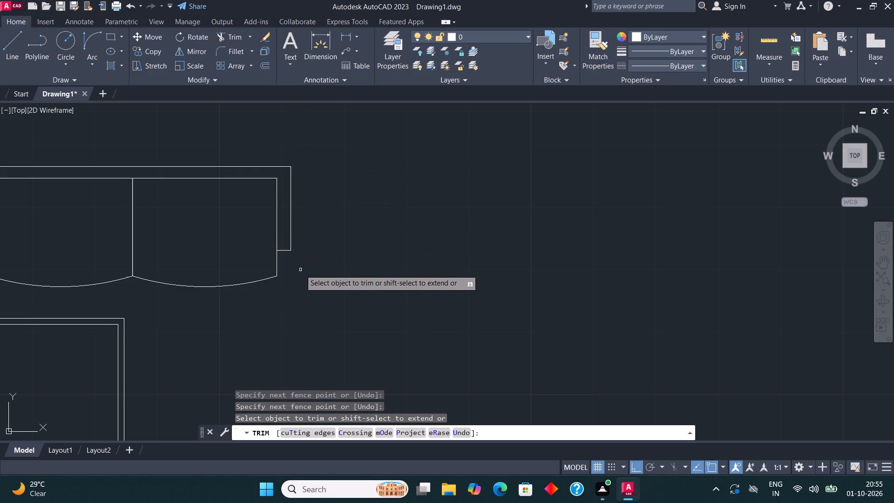
key("Escape")
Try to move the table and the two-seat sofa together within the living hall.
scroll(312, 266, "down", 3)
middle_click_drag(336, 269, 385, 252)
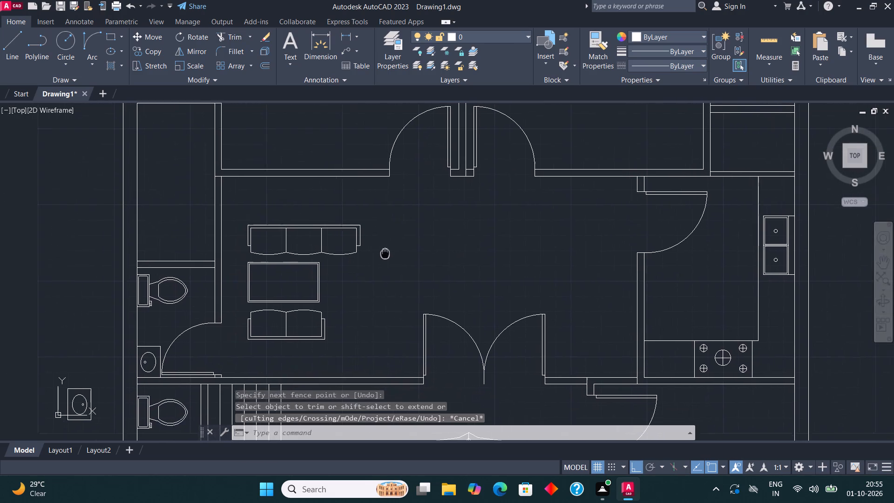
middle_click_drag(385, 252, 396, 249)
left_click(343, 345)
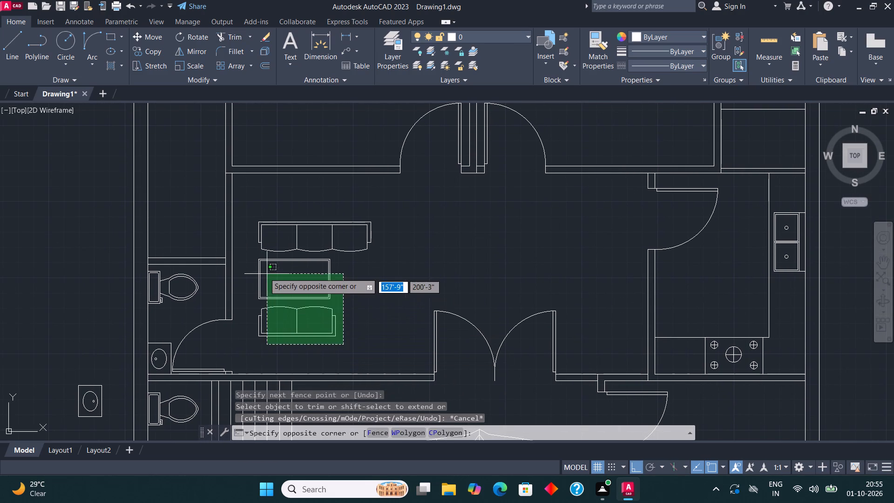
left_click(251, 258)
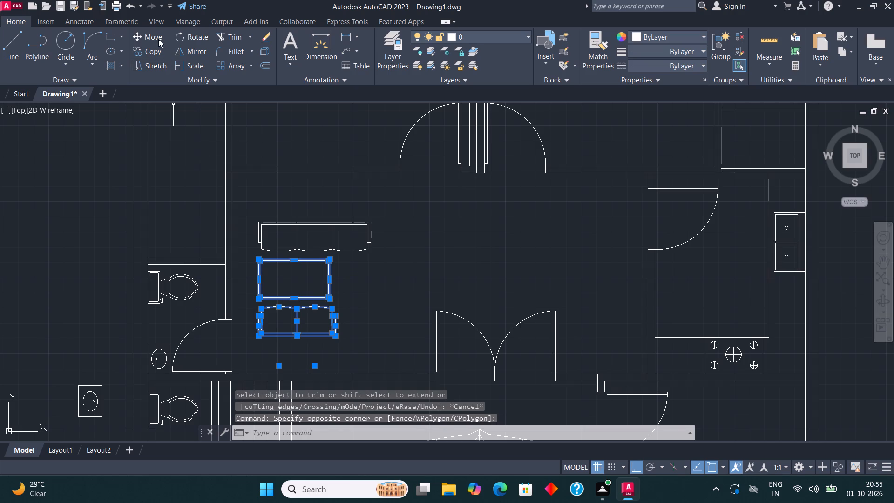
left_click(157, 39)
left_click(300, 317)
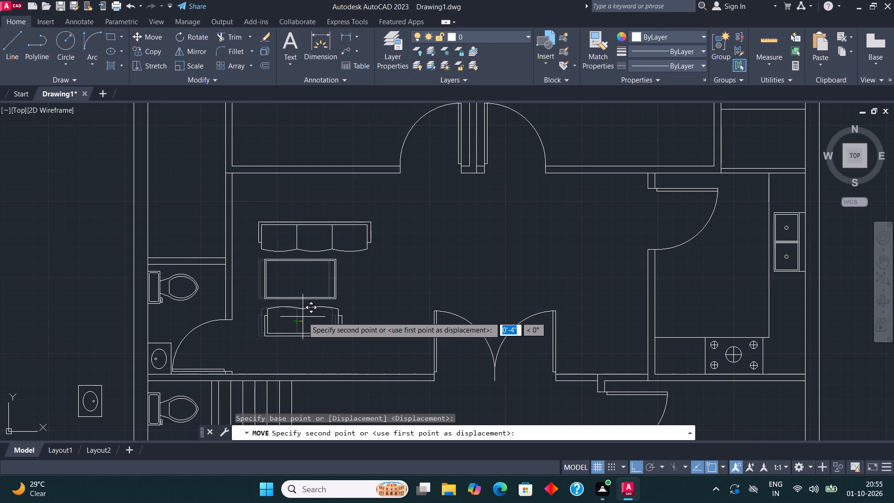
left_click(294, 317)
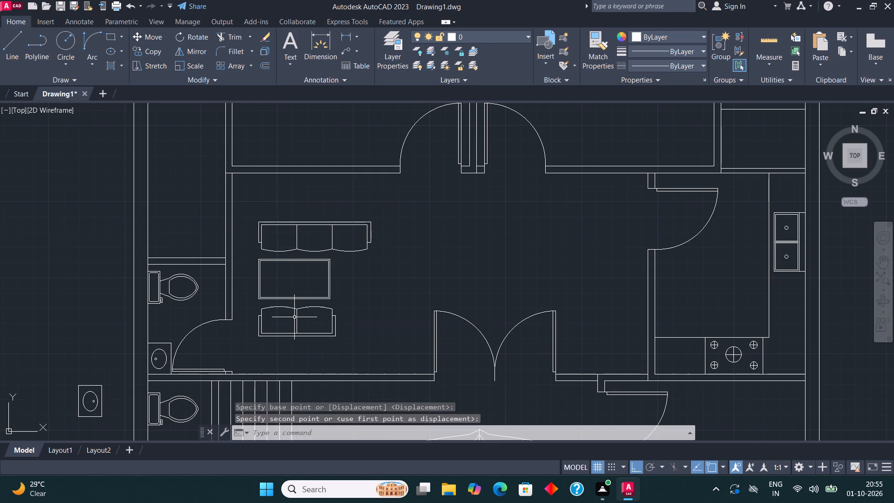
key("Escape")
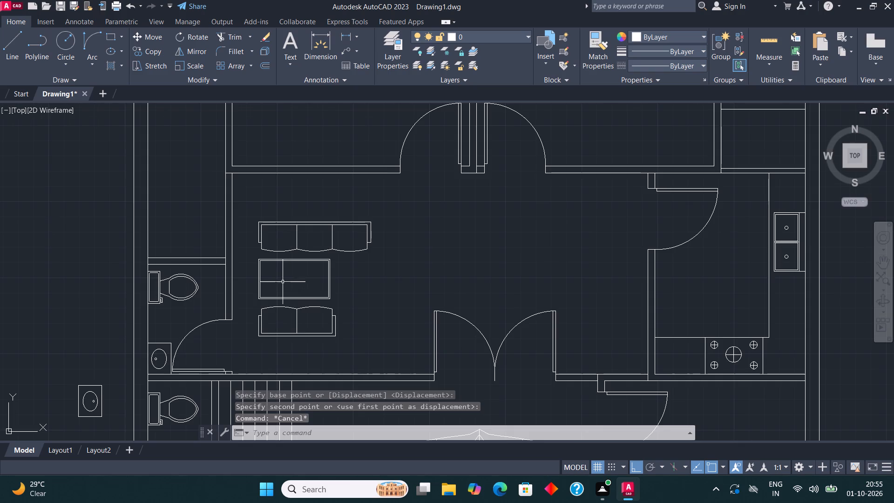
Copy the three-seat sofa's east seat, with its four edges, about 5' east into open floor.
scroll(282, 282, "down", 5)
scroll(285, 331, "up", 2)
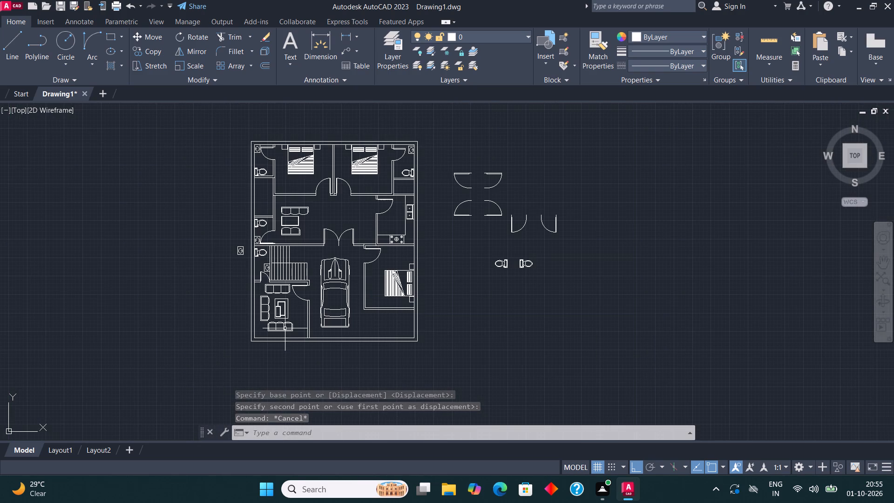
scroll(284, 203, "up", 2)
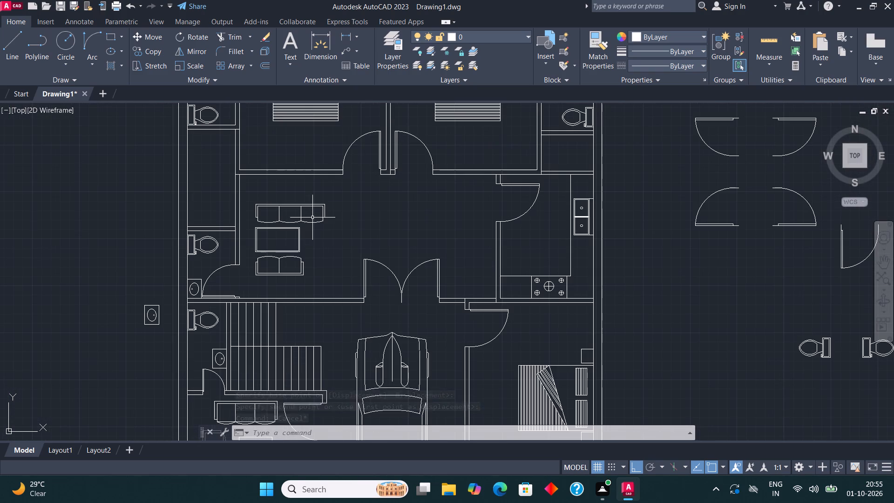
middle_click_drag(312, 218, 270, 249)
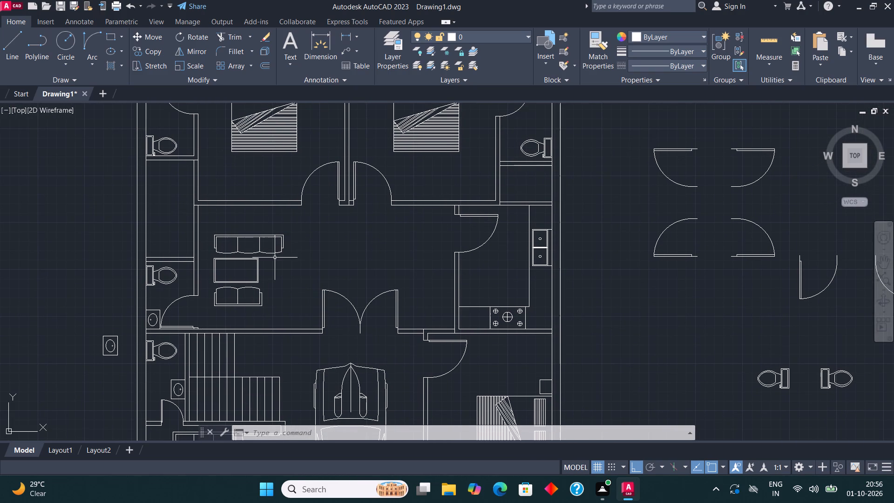
scroll(270, 247, "up", 2)
middle_click_drag(291, 265, 328, 233)
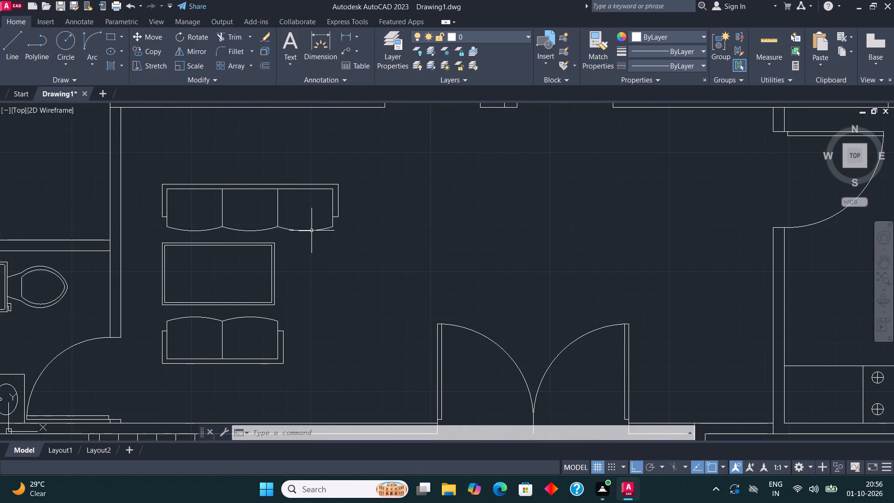
left_click(306, 231)
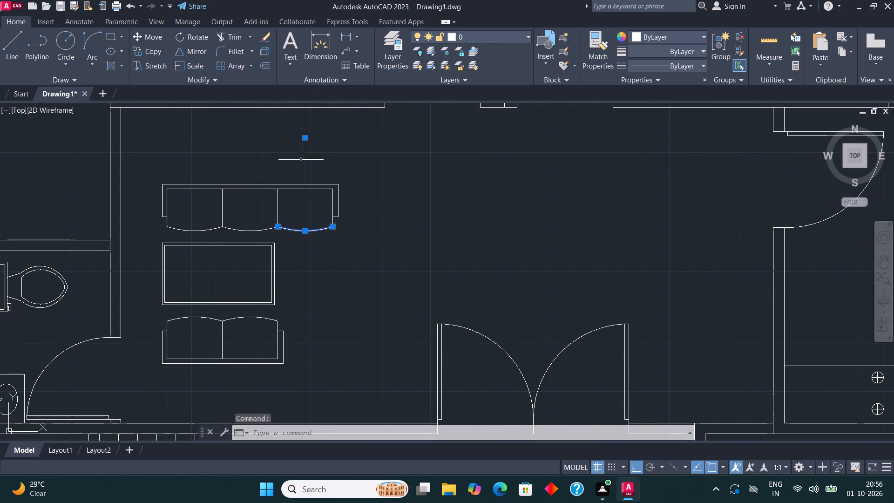
left_click(295, 190)
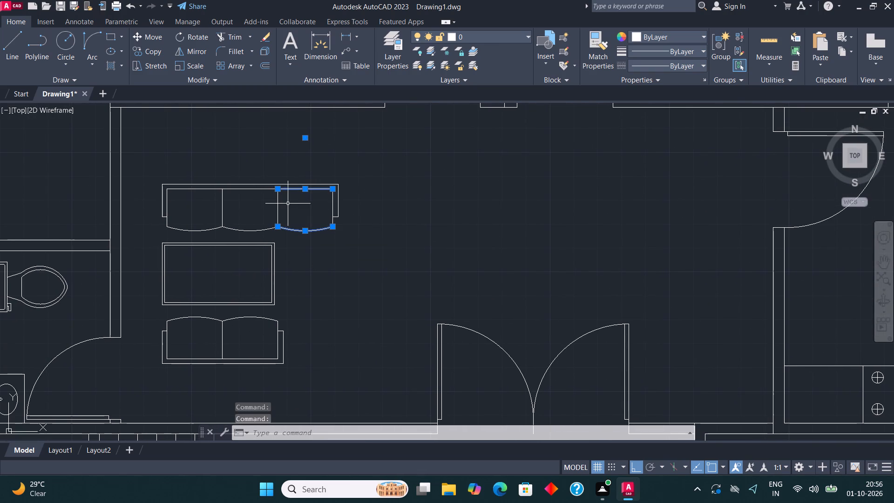
left_click(278, 209)
left_click(332, 207)
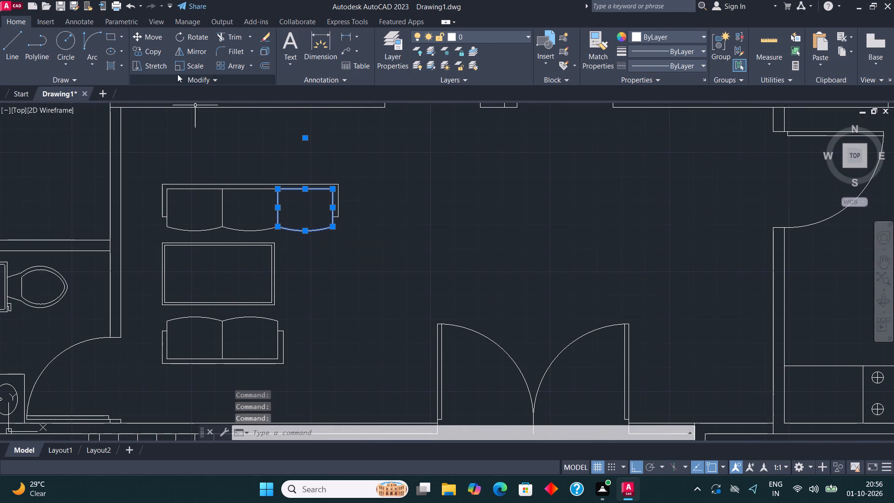
left_click(152, 50)
left_click(308, 219)
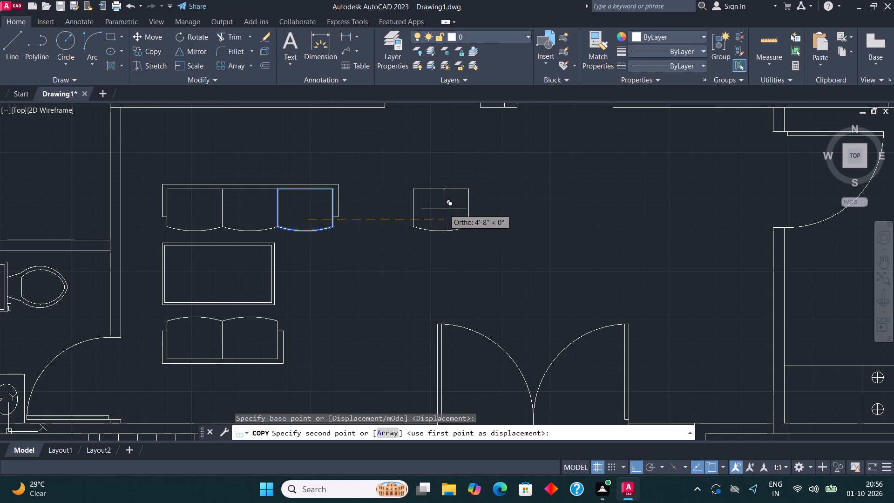
left_click(459, 219)
key("Escape")
Rotate the copied seat 90° clockwise so its curved front faces west.
left_click(501, 253)
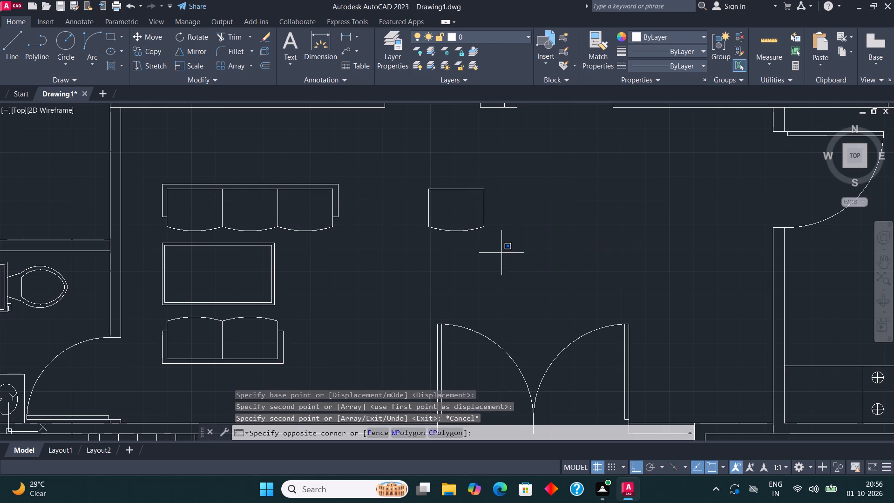
left_click(410, 175)
left_click(203, 35)
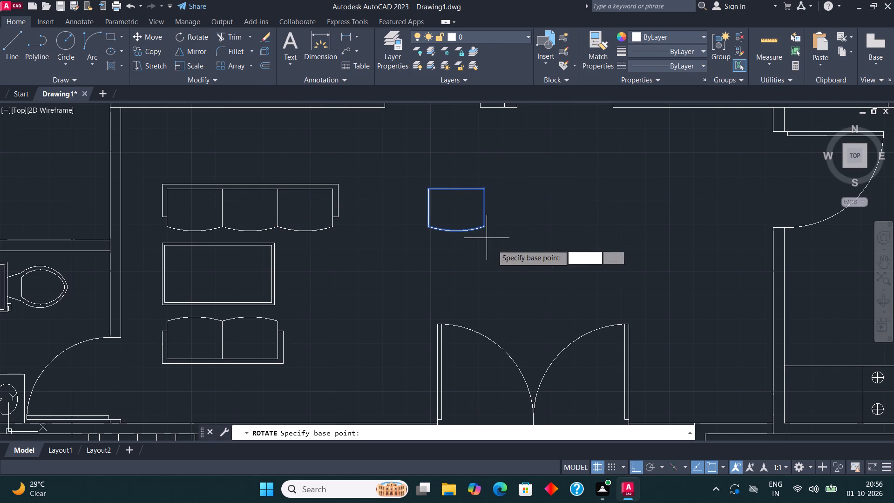
left_click(502, 219)
left_click(501, 281)
Move the rotated seat by its northeast corner onto the southeast corner of the three-seat sofa's east seat, with Ortho off.
left_click(562, 223)
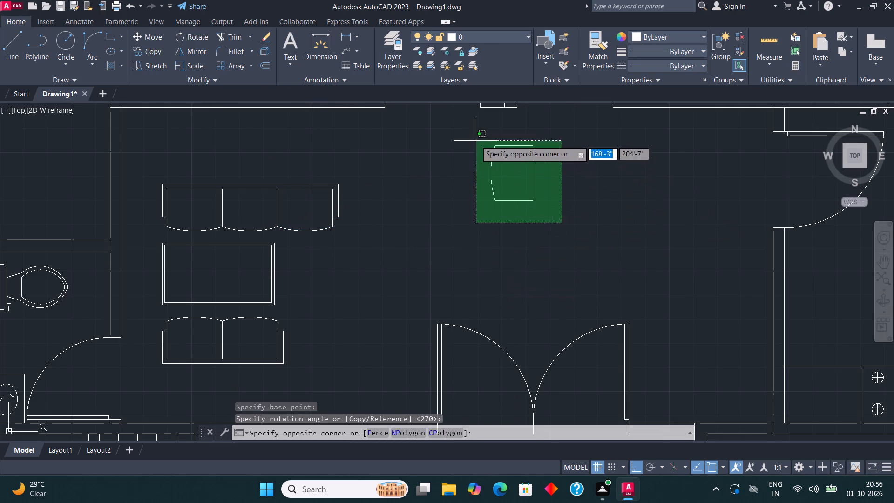
left_click(476, 141)
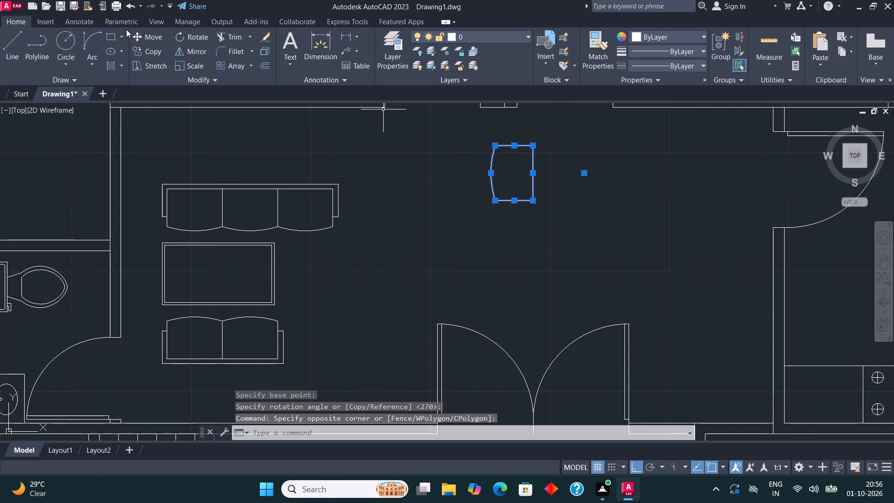
left_click(148, 39)
left_click(533, 149)
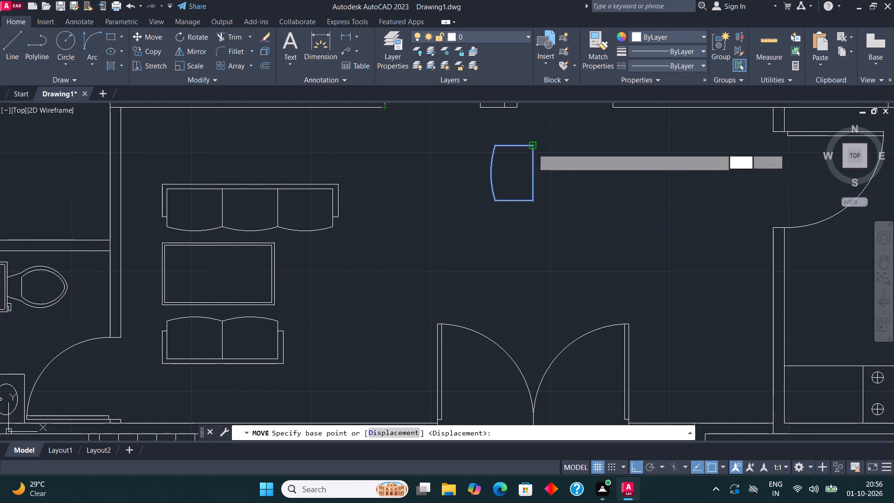
key("F8")
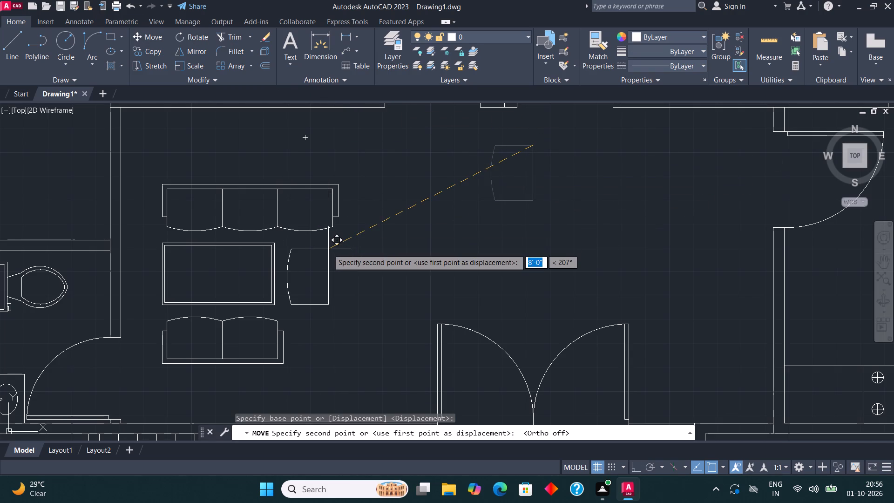
scroll(327, 249, "up", 2)
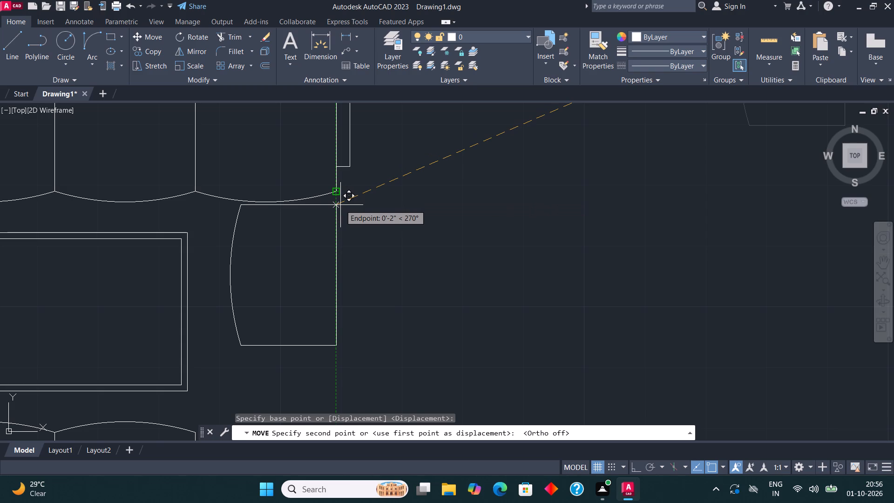
left_click(335, 191)
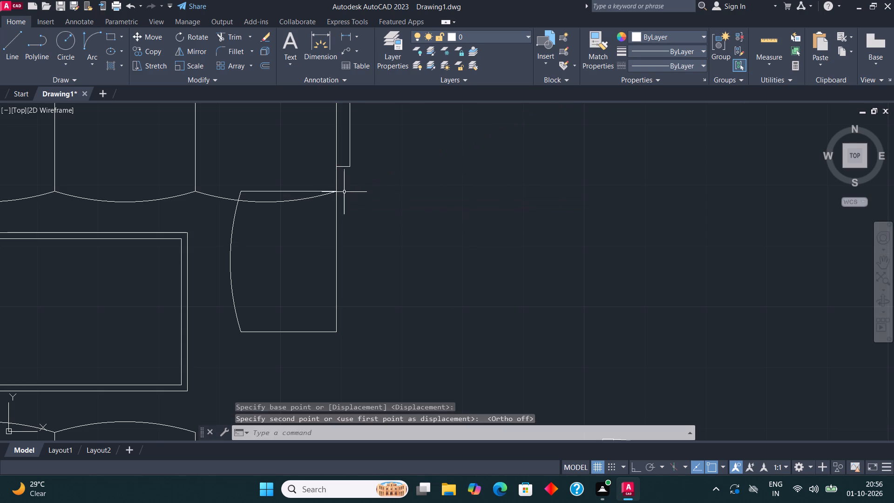
scroll(354, 219, "down", 2)
middle_click_drag(360, 242, 359, 213)
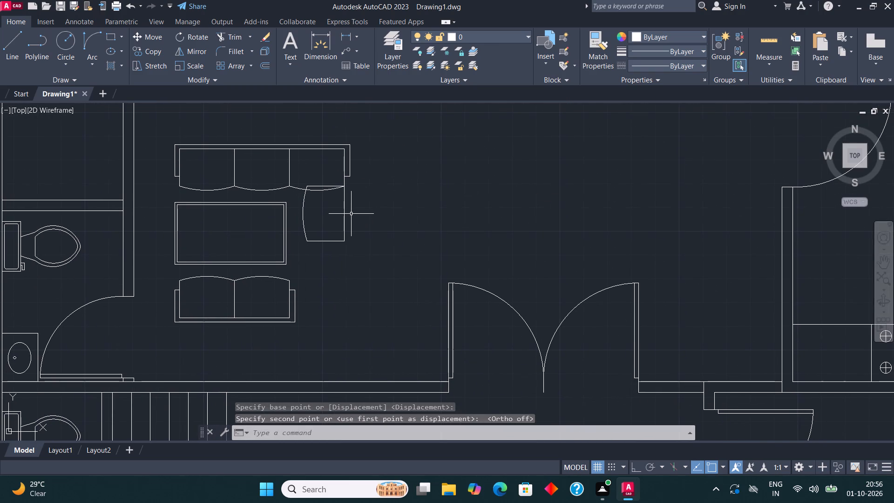
key("Escape")
Trim the part of the north sofa's east seat front arc that overlaps the rotated seat.
scroll(322, 164, "up", 1)
left_click(225, 36)
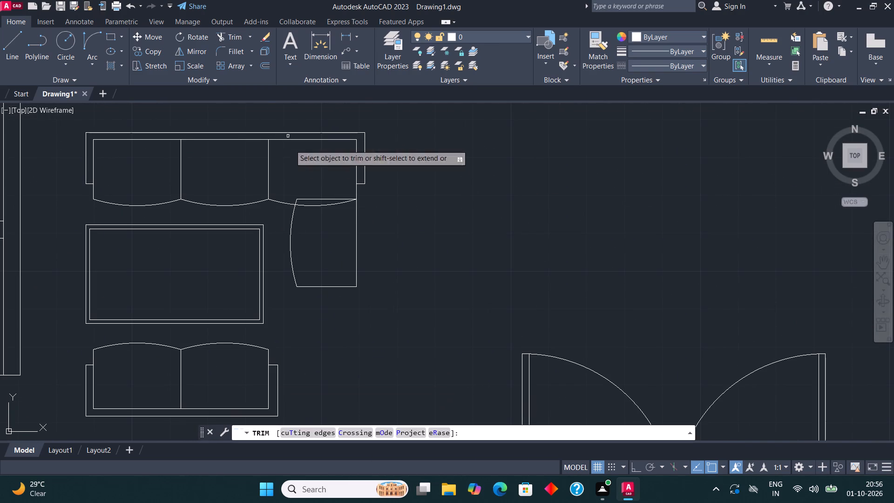
left_click(304, 207)
scroll(400, 206, "down", 1)
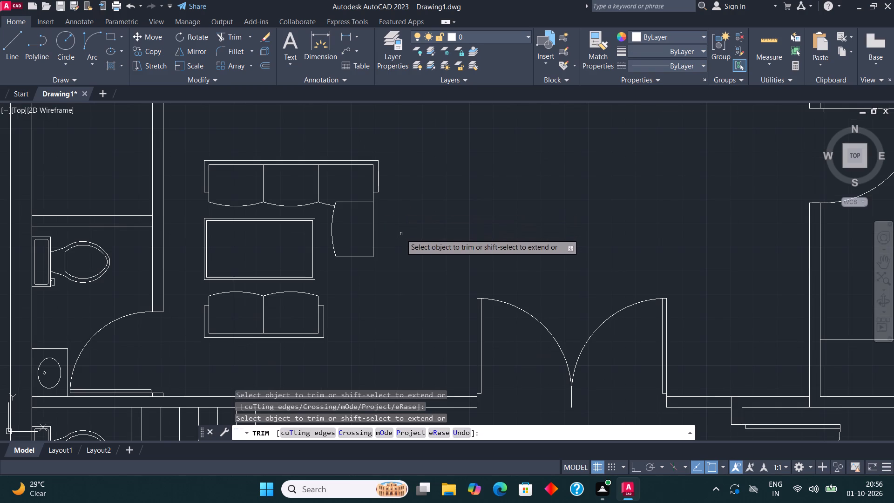
key("Escape")
Copy the rotated seat south from its northeast corner to its southeast corner, adding a second west-facing seat.
middle_click_drag(357, 262, 353, 250)
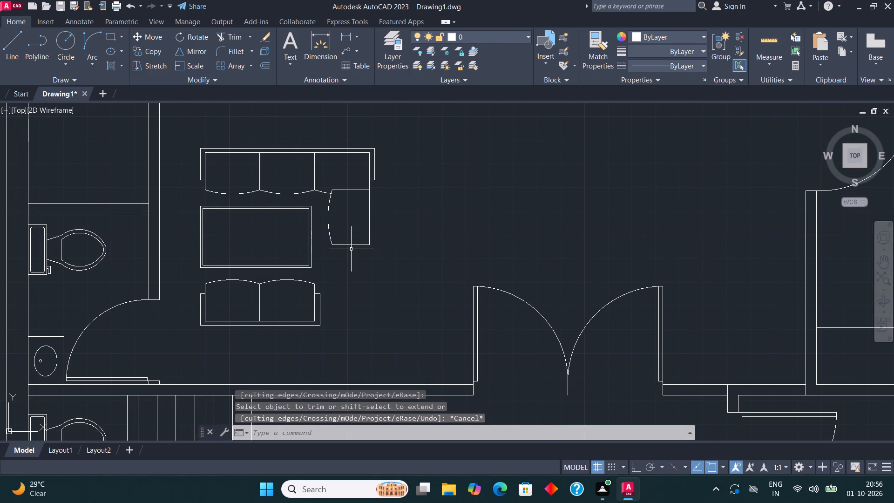
scroll(370, 235, "up", 1)
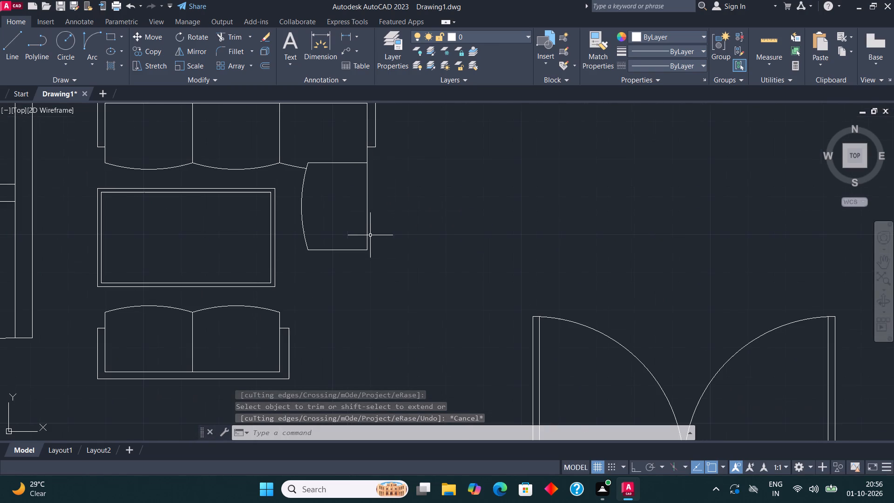
left_click(356, 250)
left_click(369, 231)
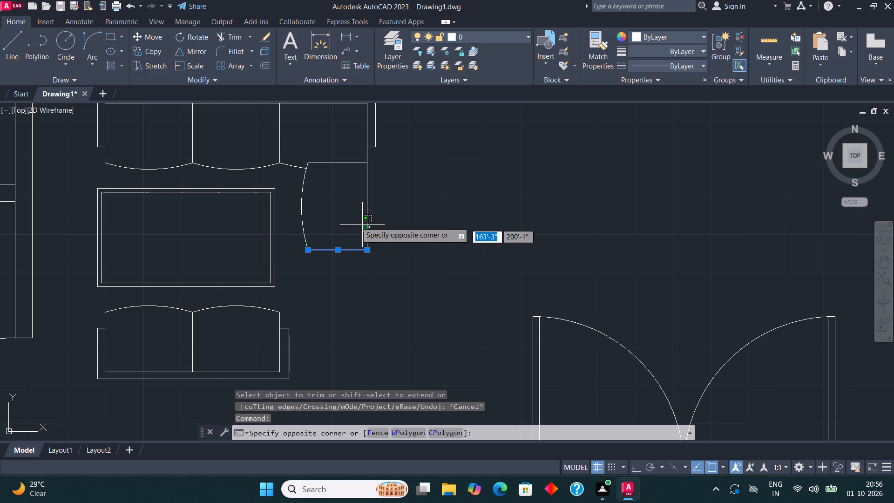
left_click(296, 205)
left_click(323, 164)
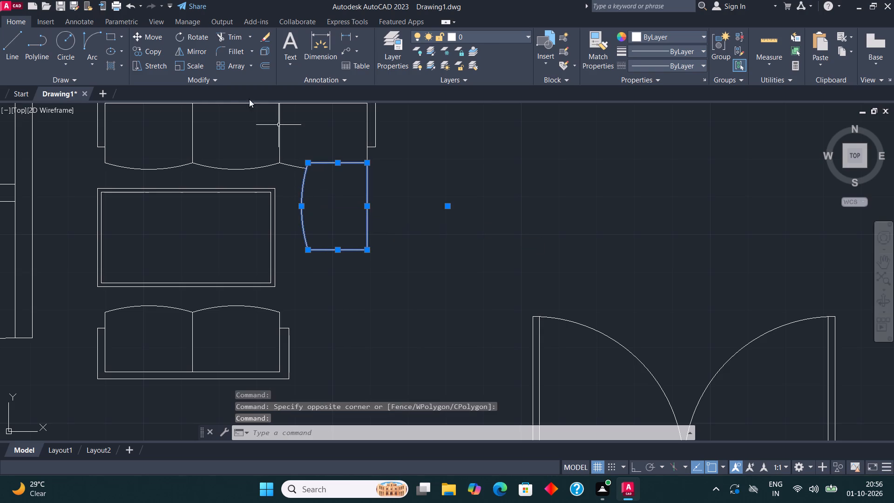
left_click(149, 54)
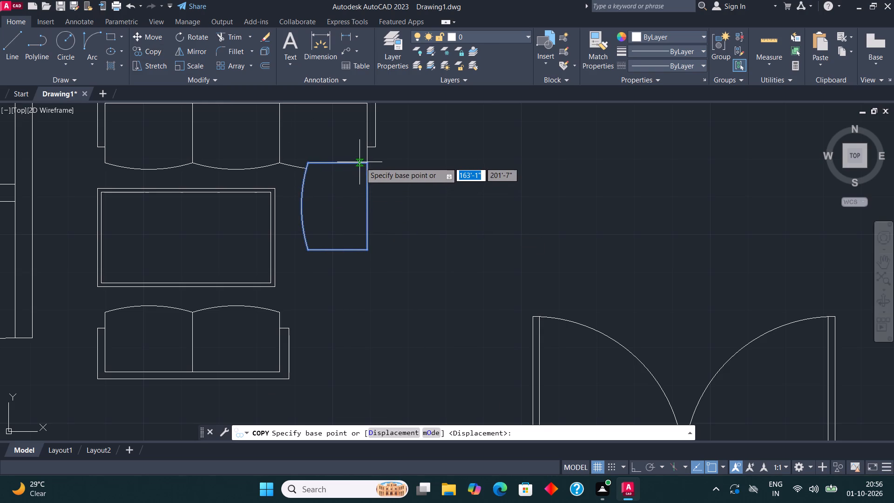
left_click(367, 162)
left_click(367, 249)
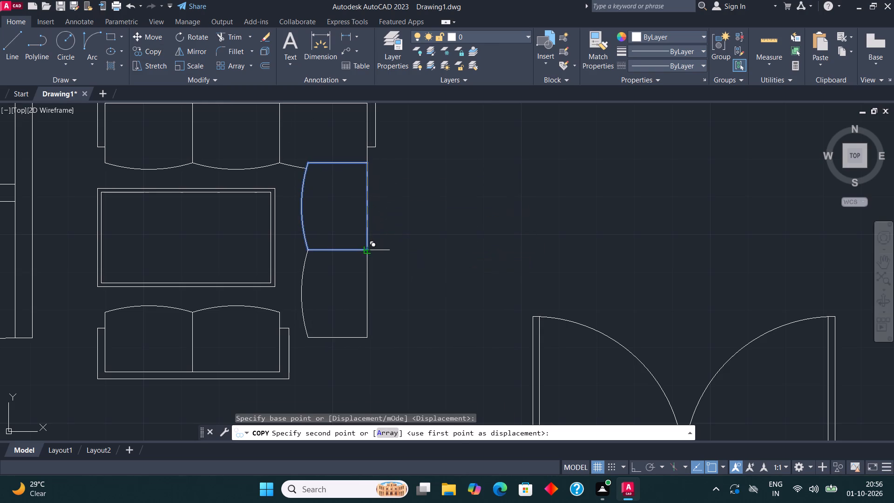
scroll(381, 265, "down", 2)
middle_click_drag(396, 279, 386, 261)
key("Escape")
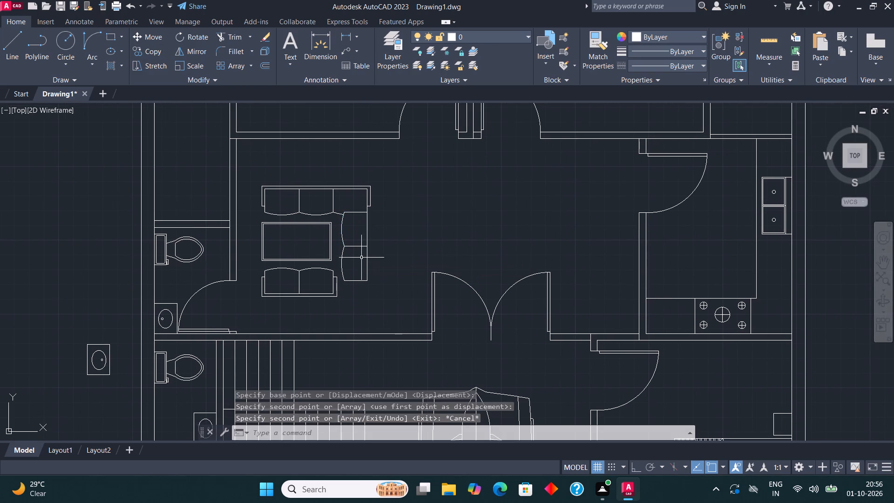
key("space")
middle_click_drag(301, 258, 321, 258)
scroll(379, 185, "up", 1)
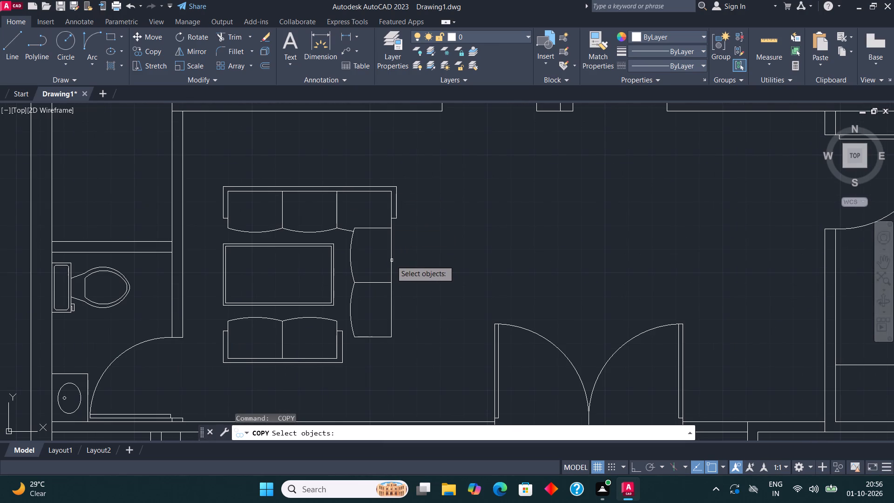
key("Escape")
Move the whole L-shaped sofa out of the hall to the empty space west of the floor plan.
left_click(415, 230)
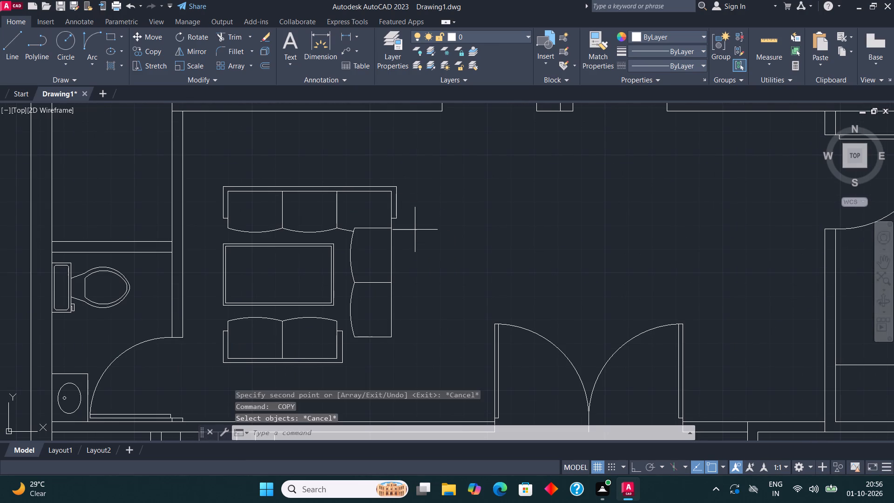
left_click(217, 172)
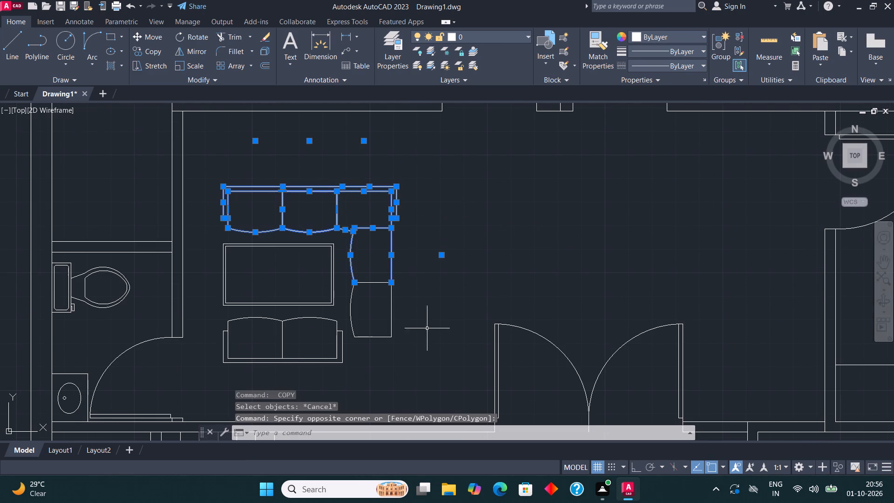
left_click(416, 351)
left_click(350, 231)
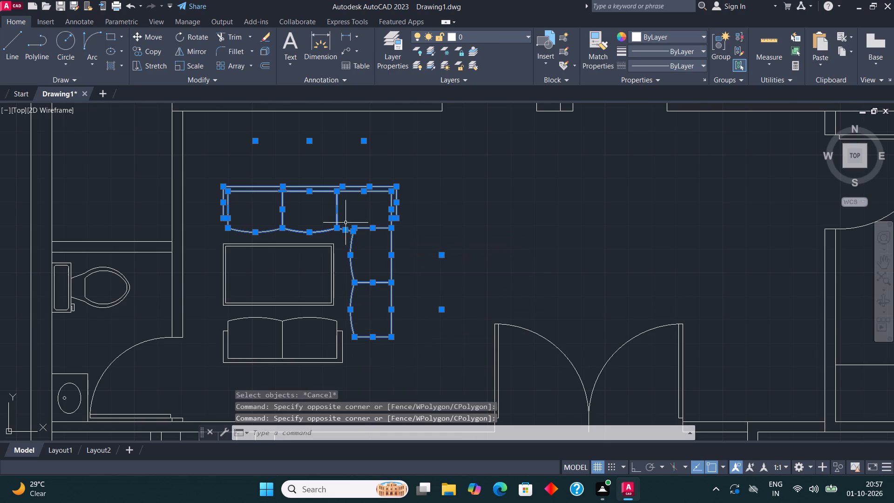
left_click(157, 32)
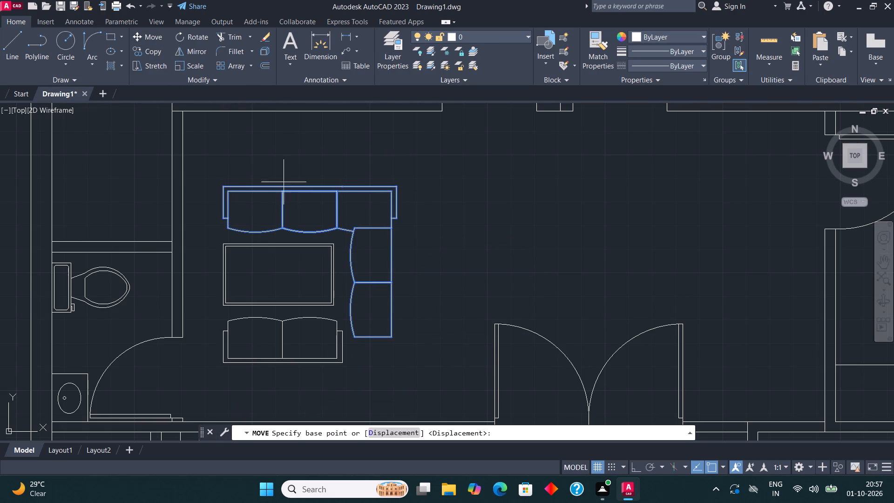
left_click(329, 227)
scroll(382, 391, "down", 5)
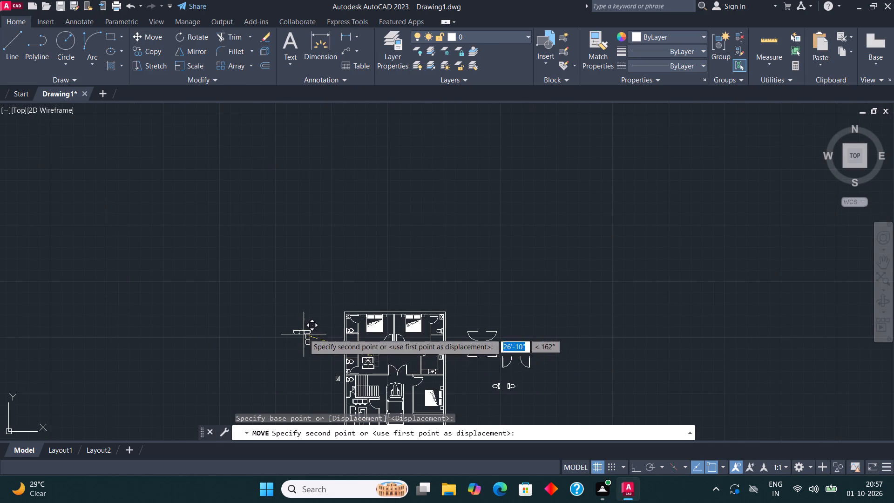
scroll(304, 333, "up", 3)
left_click(307, 288)
key("space")
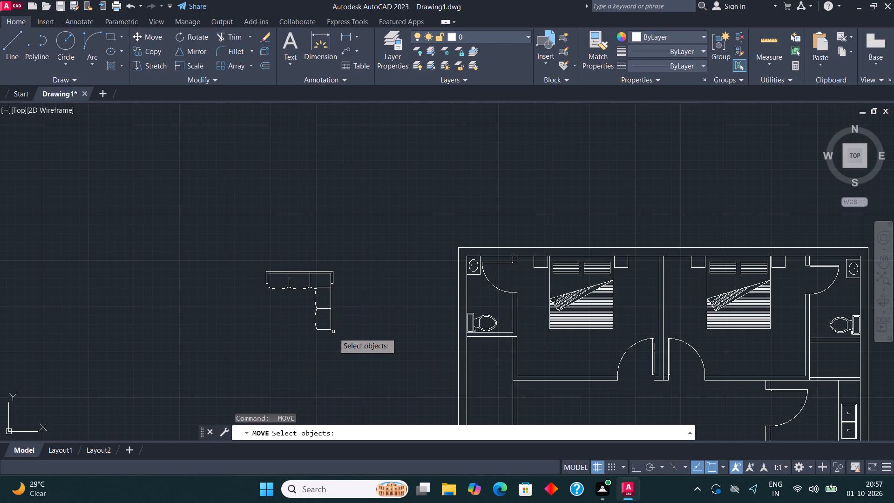
key("Escape")
Rotate the L-shaped sofa 180° with Ortho on, so its three-seat run lies along the south.
left_click_drag(353, 346, 353, 320)
left_click(193, 209)
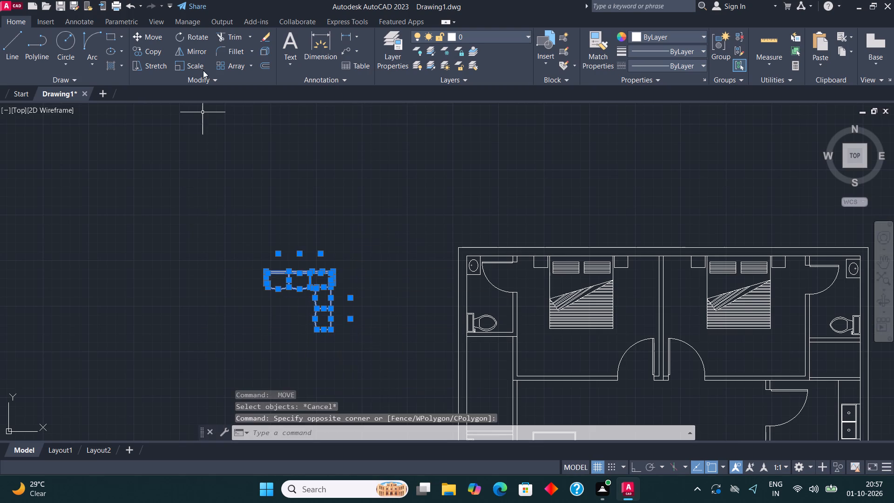
left_click(199, 34)
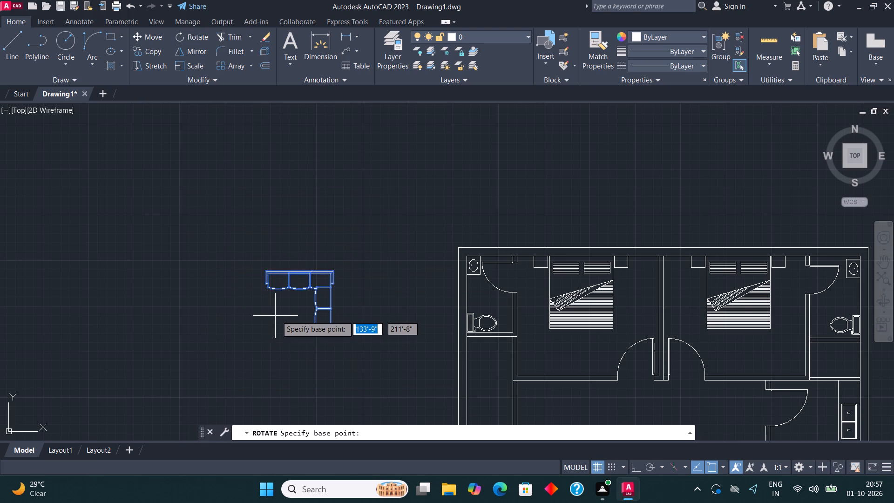
left_click(292, 314)
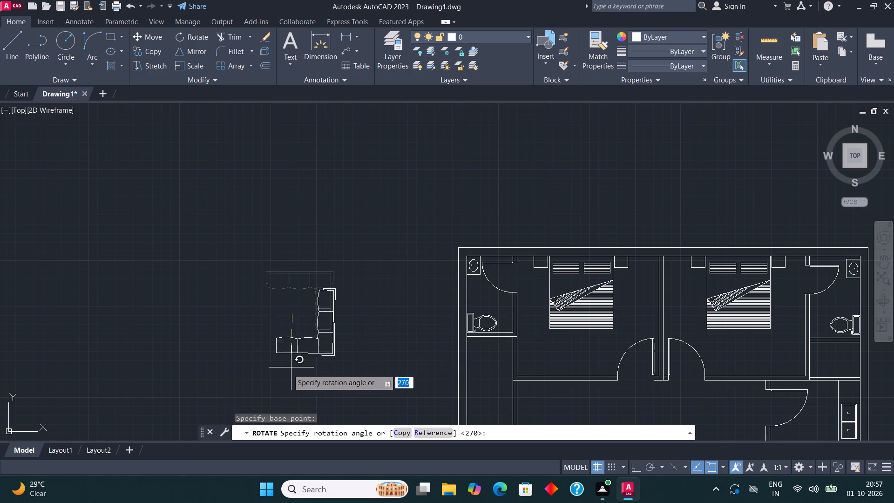
key("F8")
left_click(233, 313)
Mirror the L-shaped sofa across a vertical line just east of it, erasing the source objects.
left_click(347, 372)
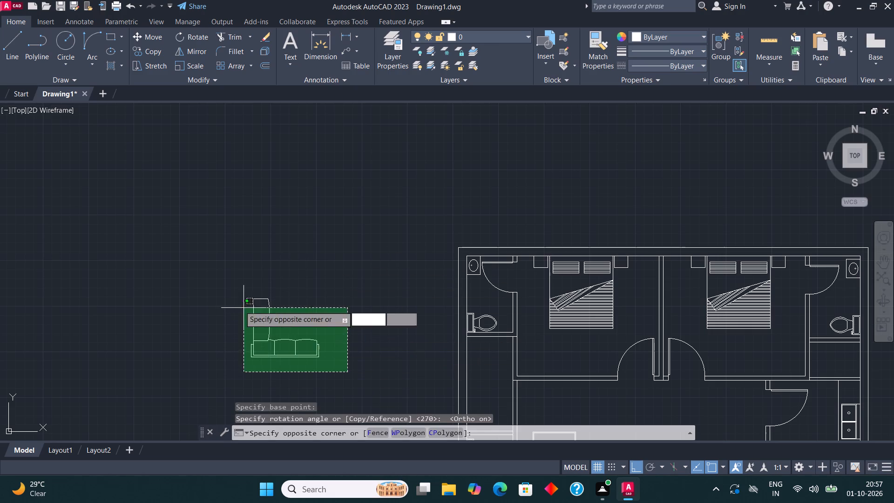
left_click(217, 292)
left_click(190, 47)
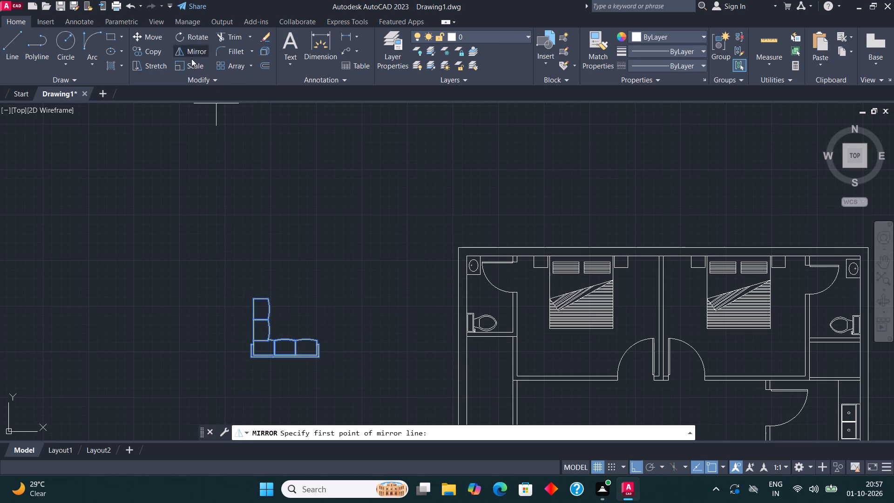
left_click(334, 348)
left_click(334, 376)
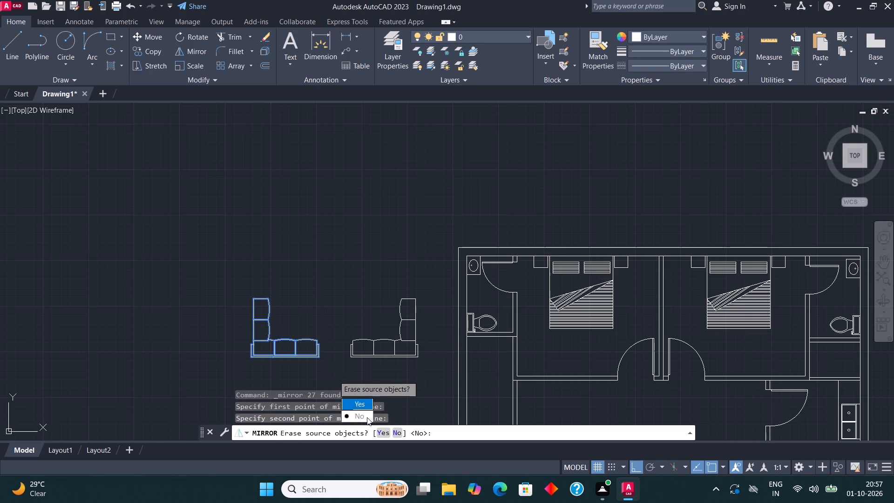
left_click_drag(365, 405, 334, 376)
Copy the northernmost west-facing seat about 2'-0" north from its southeast corner, adding a third seat to the east run.
scroll(217, 224, "down", 1)
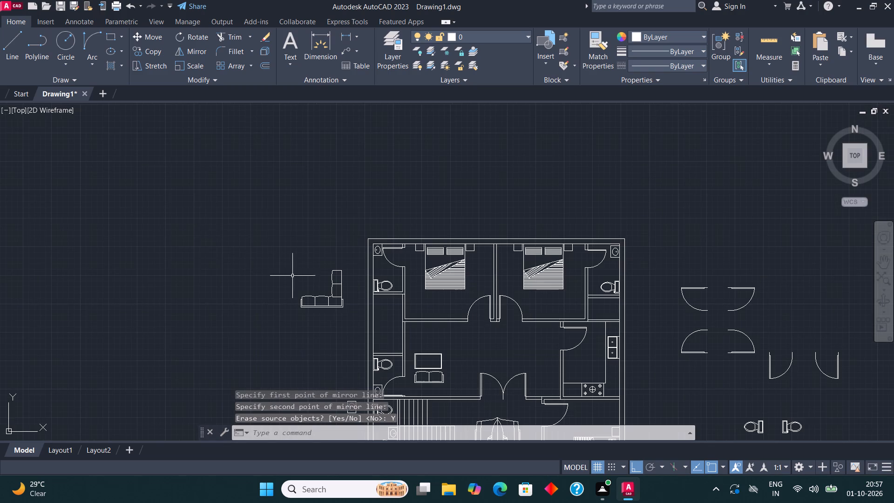
scroll(322, 299, "up", 1)
middle_click_drag(328, 287, 311, 318)
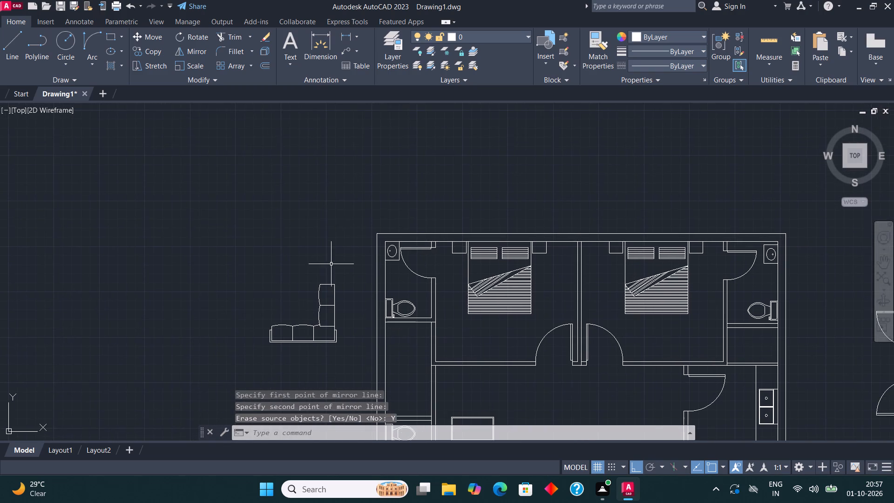
scroll(332, 259, "up", 1)
scroll(336, 312, "up", 1)
left_click(341, 331)
left_click(264, 267)
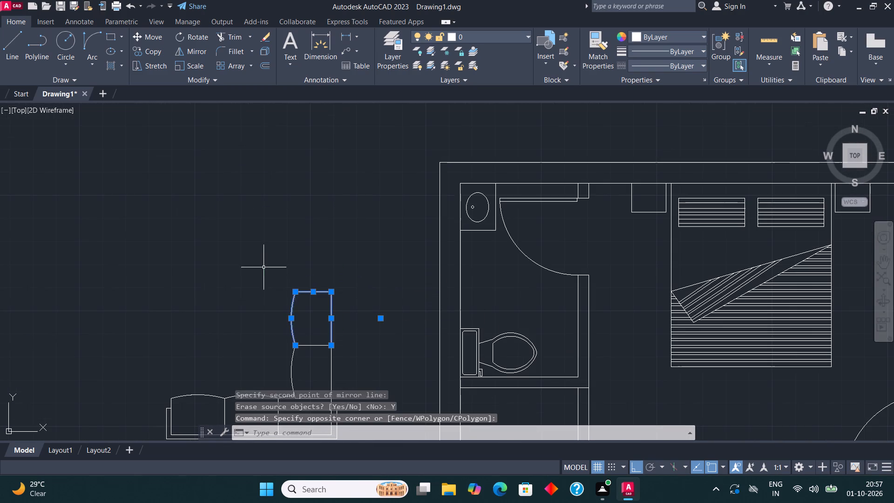
left_click(312, 347)
left_click(314, 337)
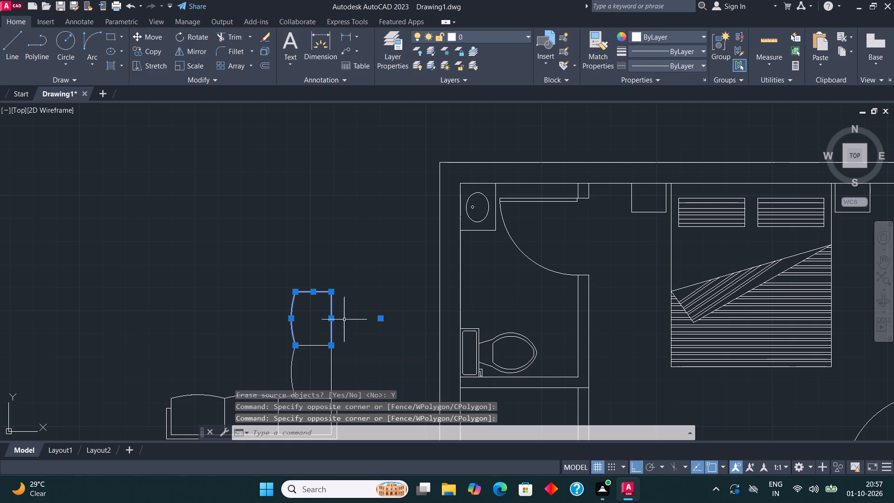
left_click(316, 347)
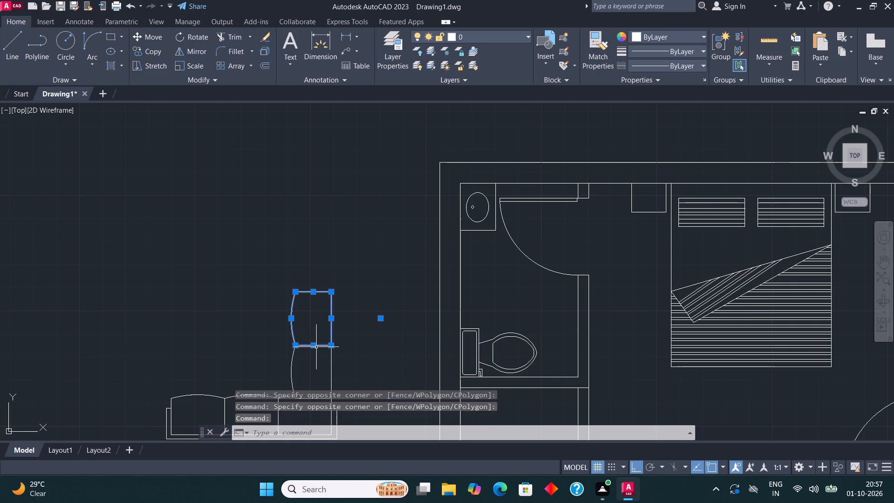
left_click(151, 53)
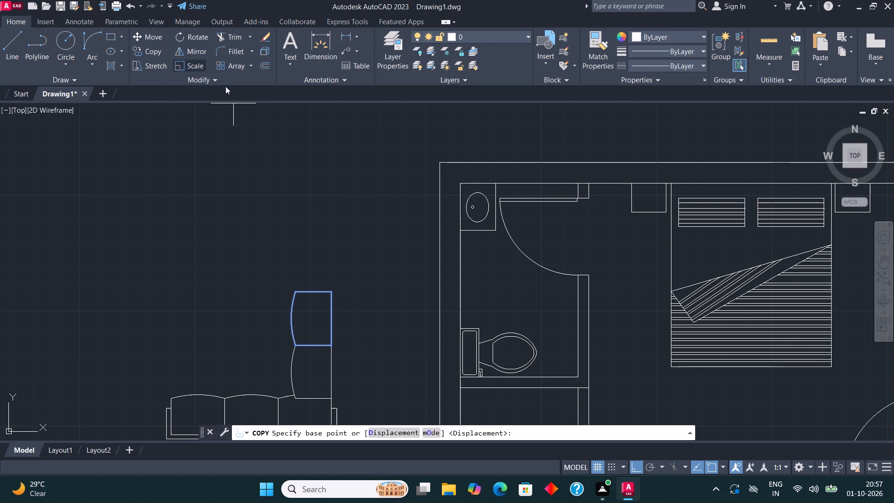
left_click(332, 349)
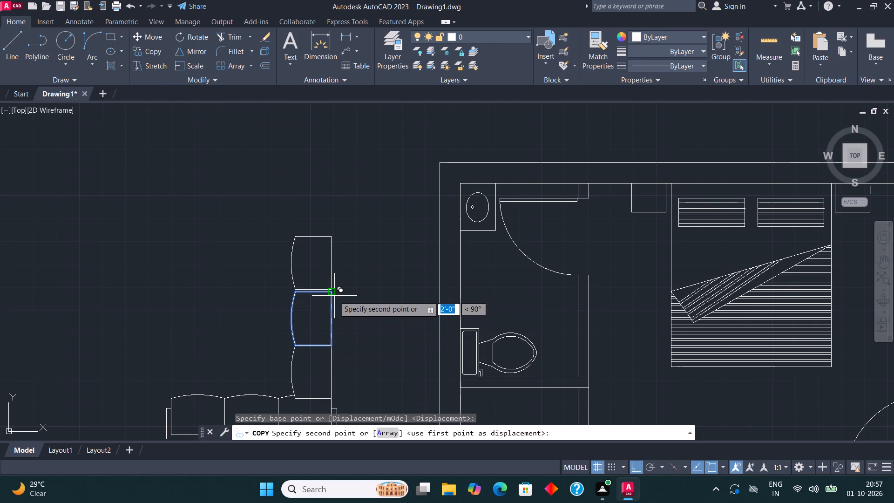
left_click(334, 296)
key("Escape")
Move the new seat south by its southeast corner onto the northeast corner of the adjacent seat, closing the gap.
middle_click_drag(136, 304, 146, 303)
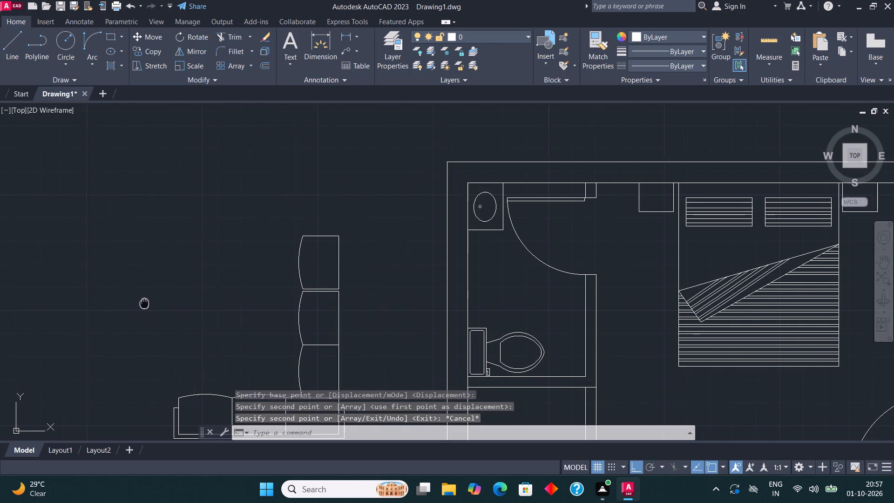
middle_click_drag(146, 303, 162, 300)
scroll(321, 289, "up", 2)
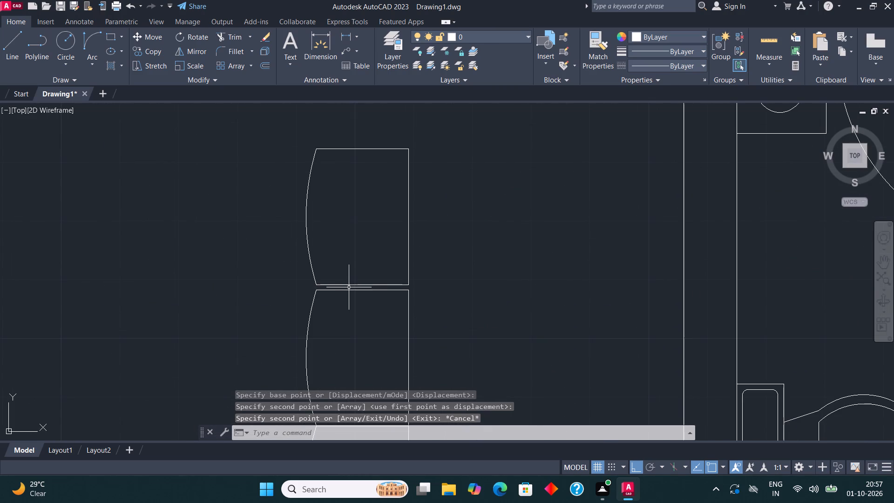
left_click(350, 279)
left_click(309, 155)
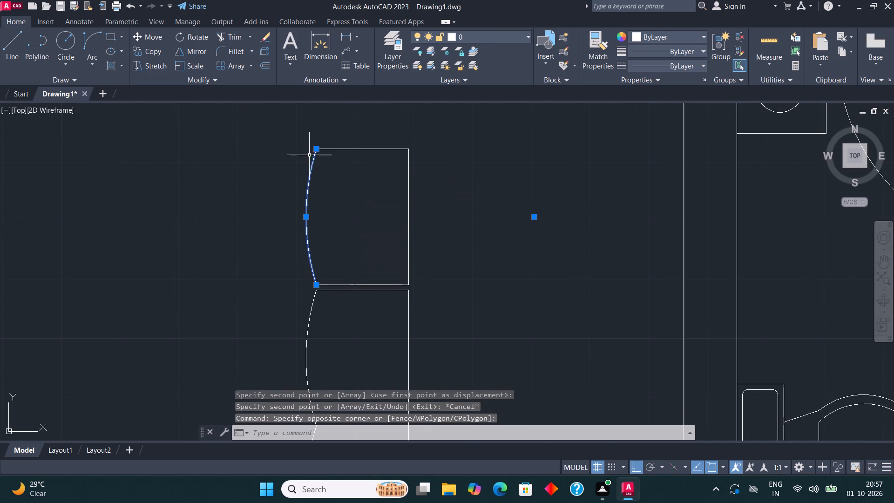
left_click(419, 283)
left_click(375, 223)
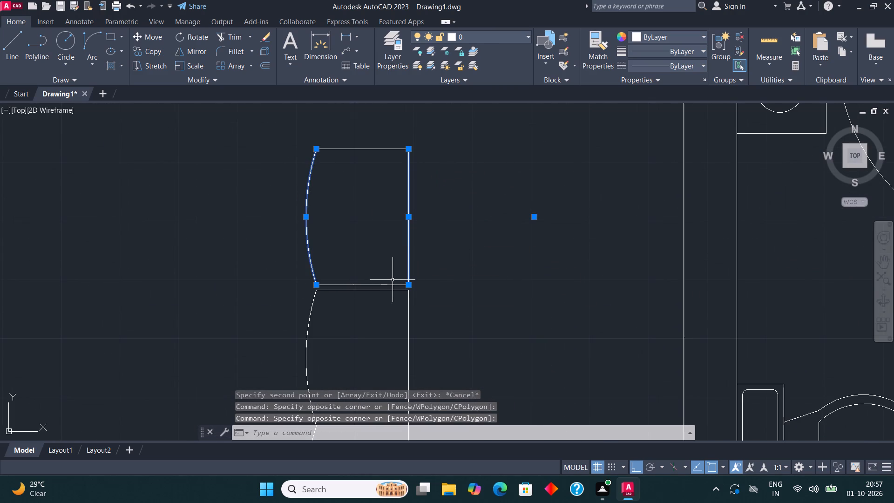
left_click(391, 284)
left_click(362, 150)
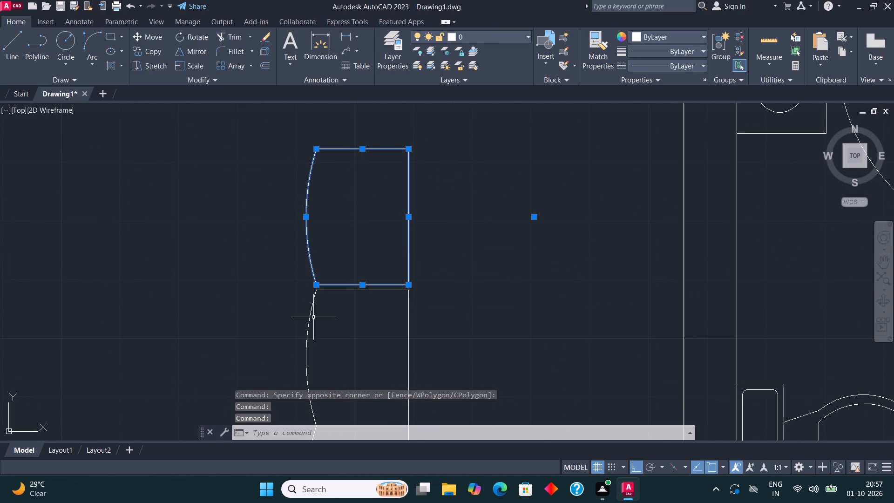
left_click(149, 38)
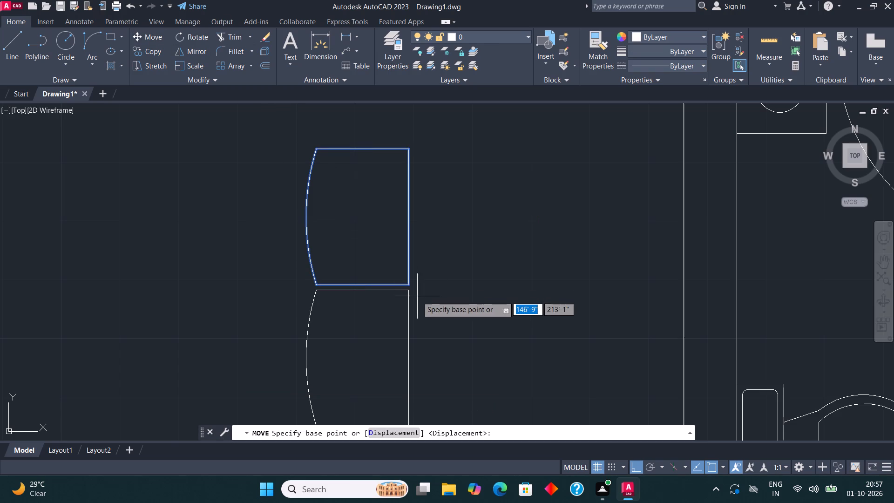
scroll(416, 293, "up", 2)
left_click(398, 276)
left_click(390, 289)
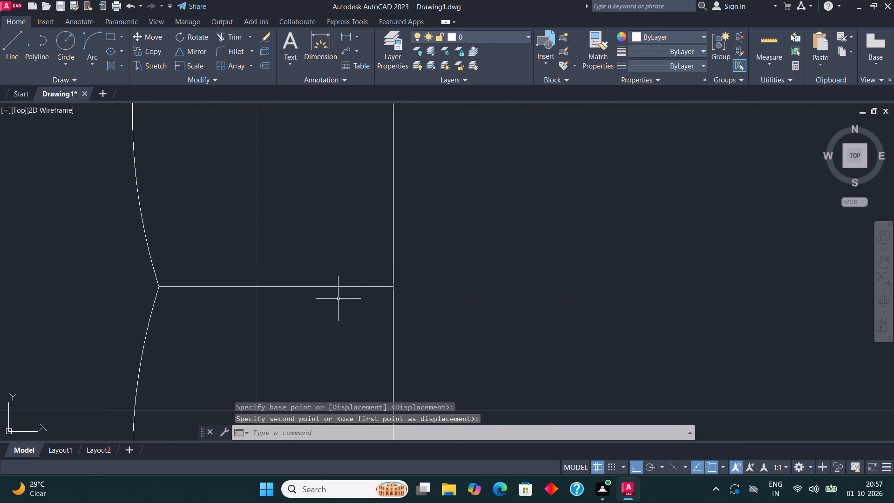
scroll(338, 299, "down", 4)
key("space")
middle_click_drag(321, 288, 334, 316)
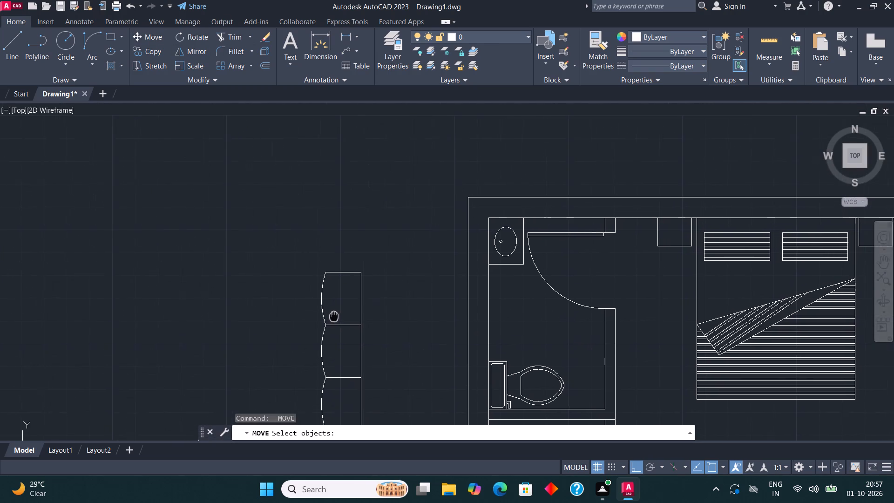
middle_click_drag(334, 316, 332, 316)
key("Escape")
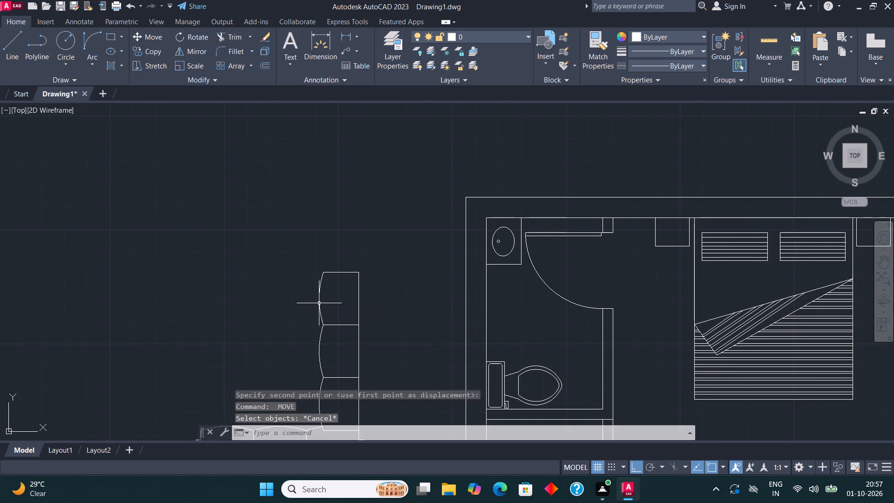
Erase the curved front arc of the northernmost seat in the east run.
left_click(319, 303)
scroll(320, 302, "up", 1)
left_click(316, 298)
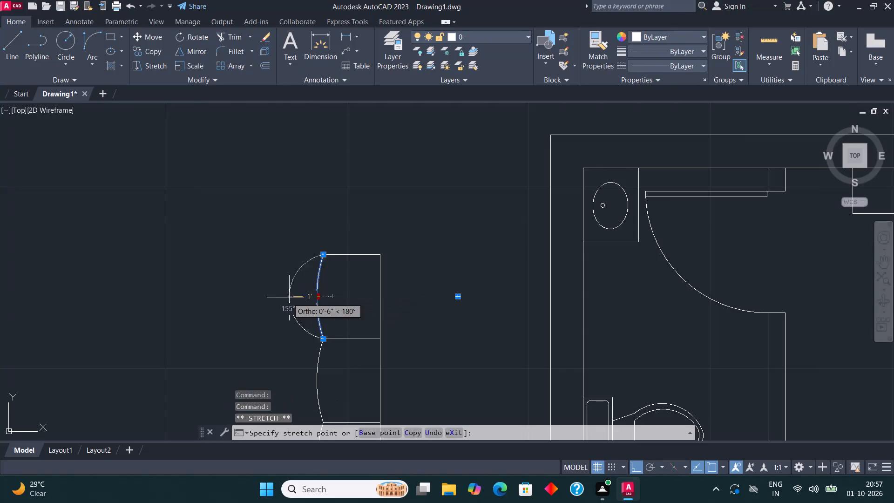
key("F12")
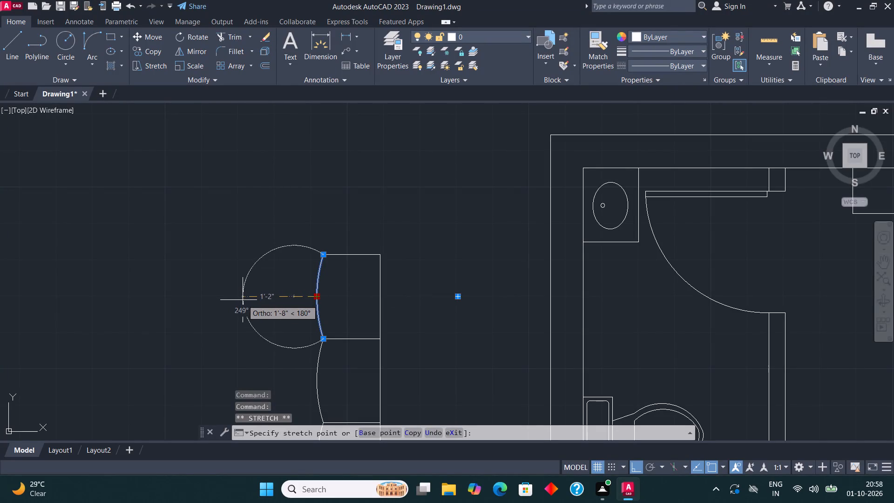
key("Delete")
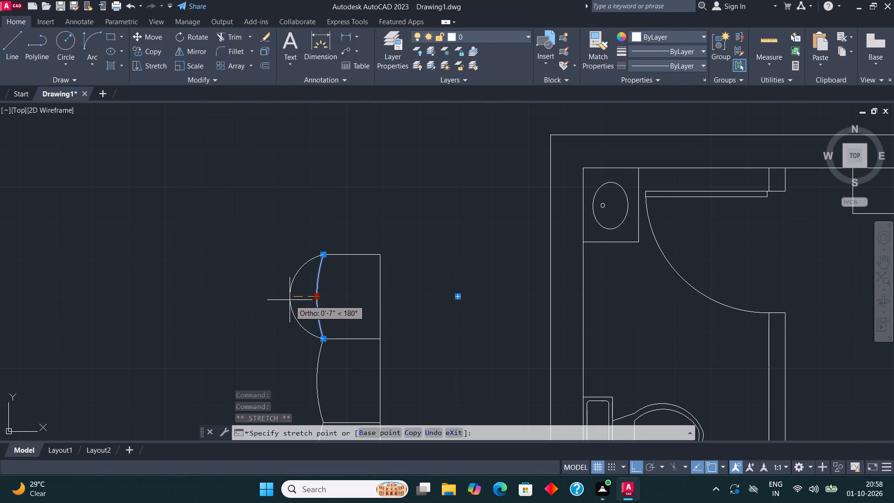
key("Escape")
key("Delete")
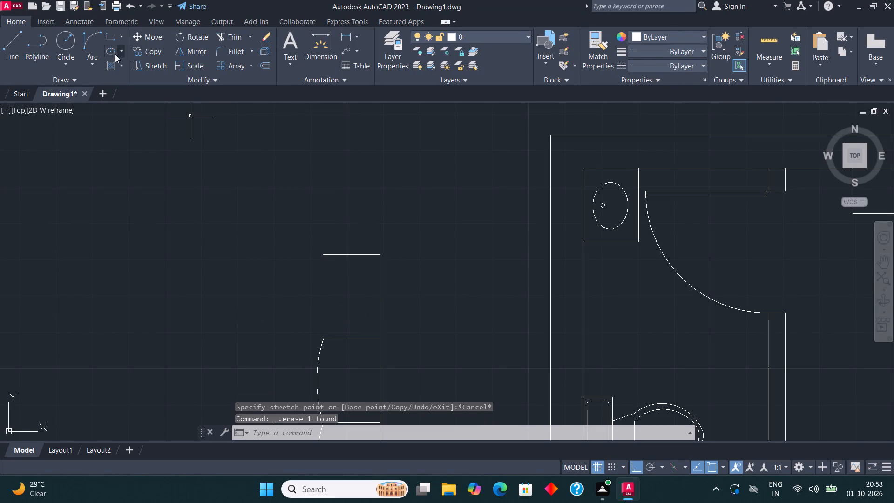
Draw lines extending the northernmost seat of the east run westward into a closed rectangle joining its south and north edges.
left_click(13, 48)
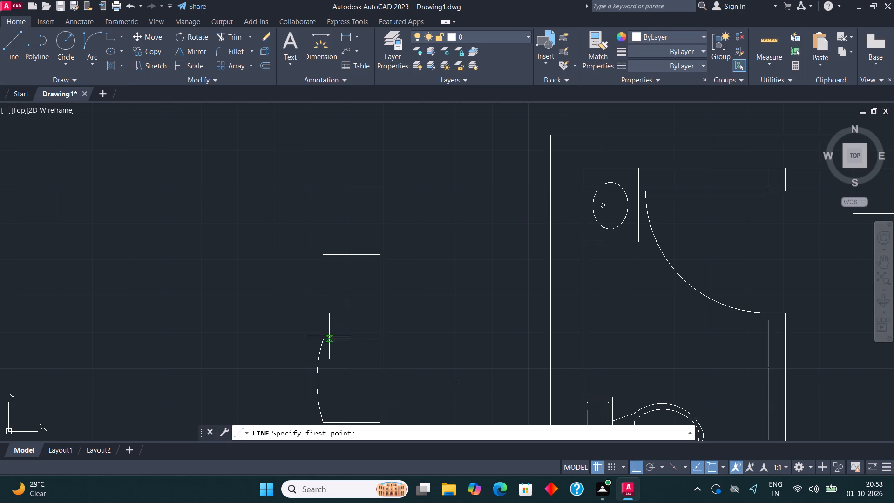
left_click(328, 340)
left_click(269, 342)
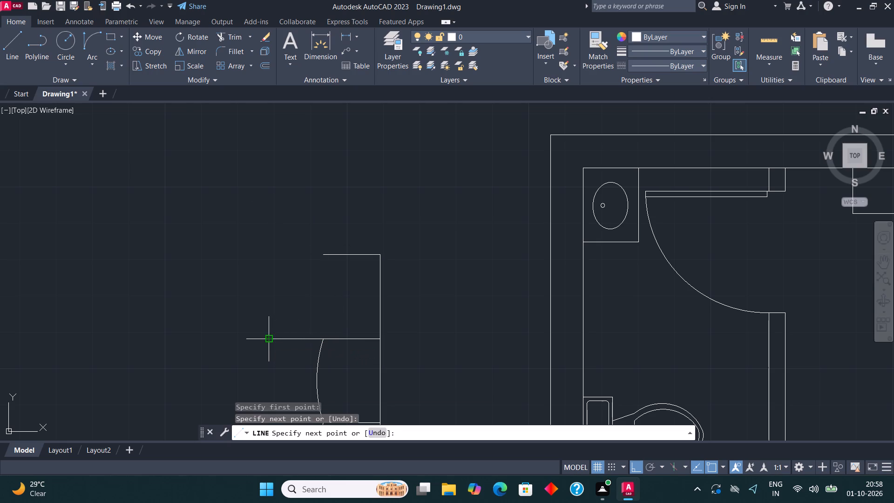
left_click(282, 255)
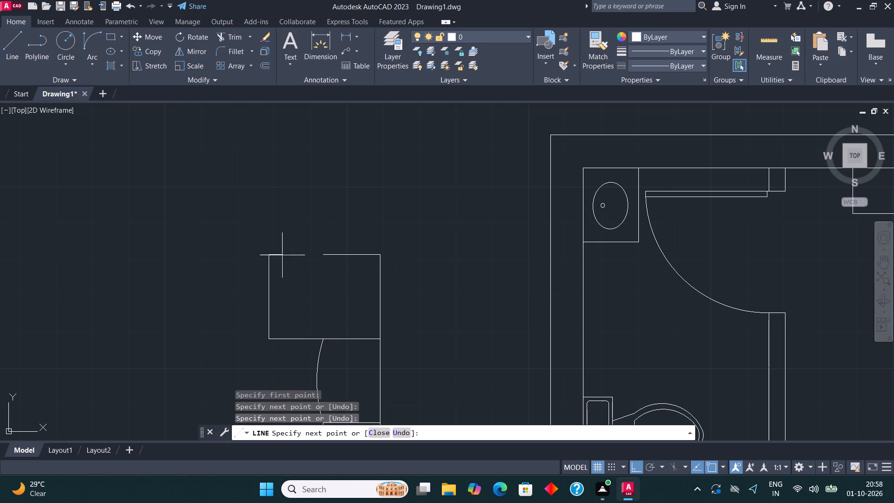
left_click(323, 255)
key("Escape")
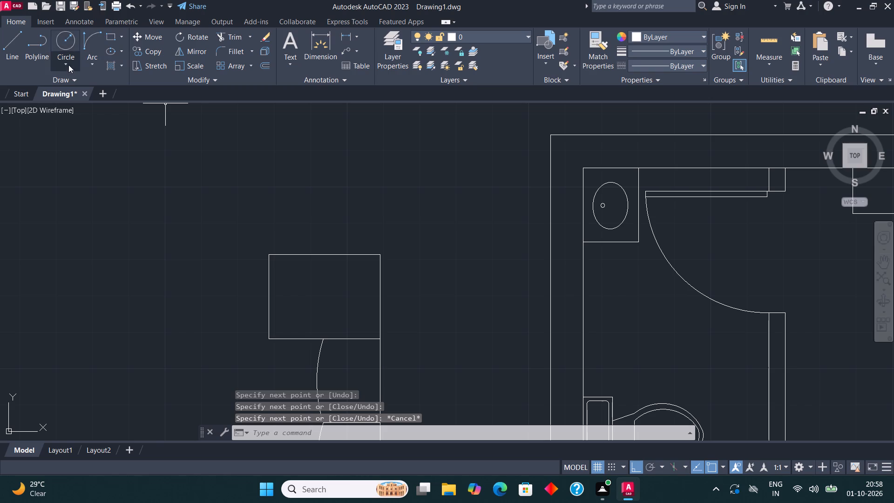
Draw a start-end-direction arc bulging west between the two west corners of the extended end seat.
left_click(91, 64)
left_click(149, 211)
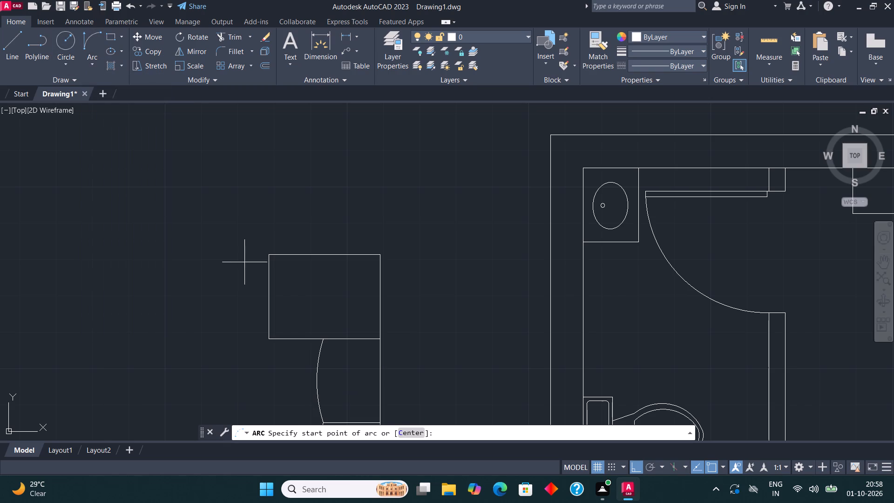
left_click(271, 339)
left_click(268, 258)
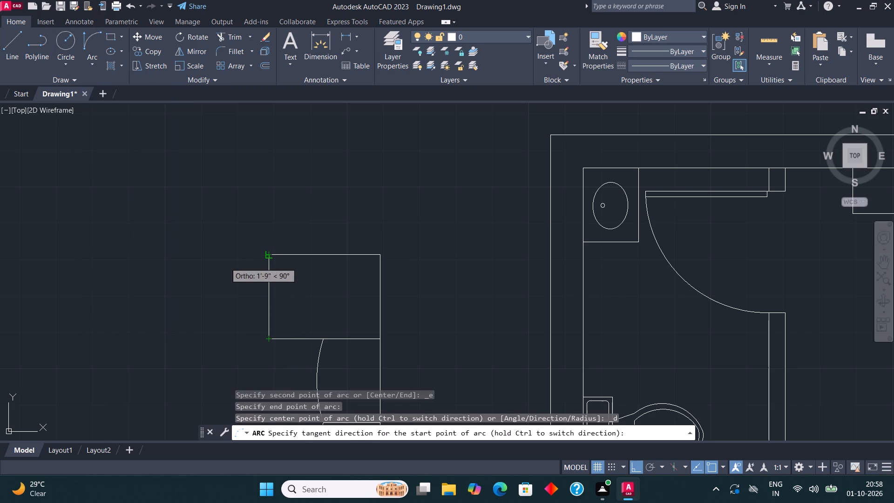
left_click(187, 263)
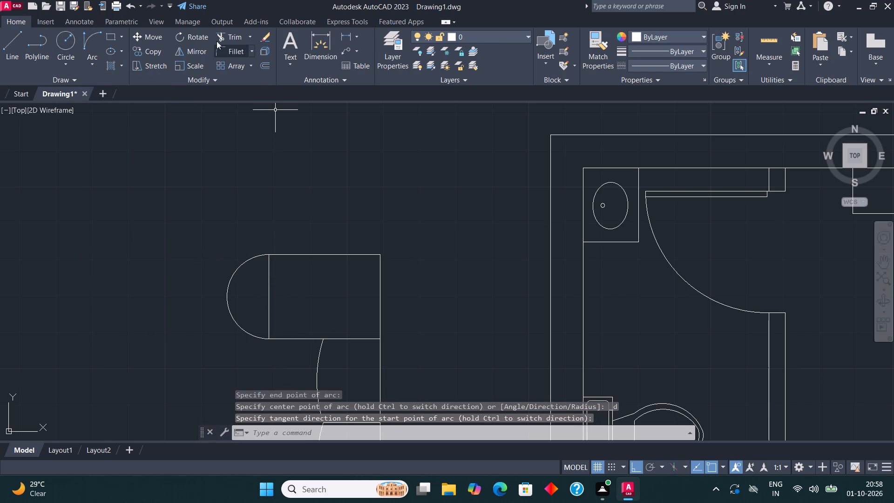
Trim away the straight west edge inside the arc, leaving the extended end seat with a rounded front.
left_click(230, 39)
left_click(257, 297)
left_click(281, 295)
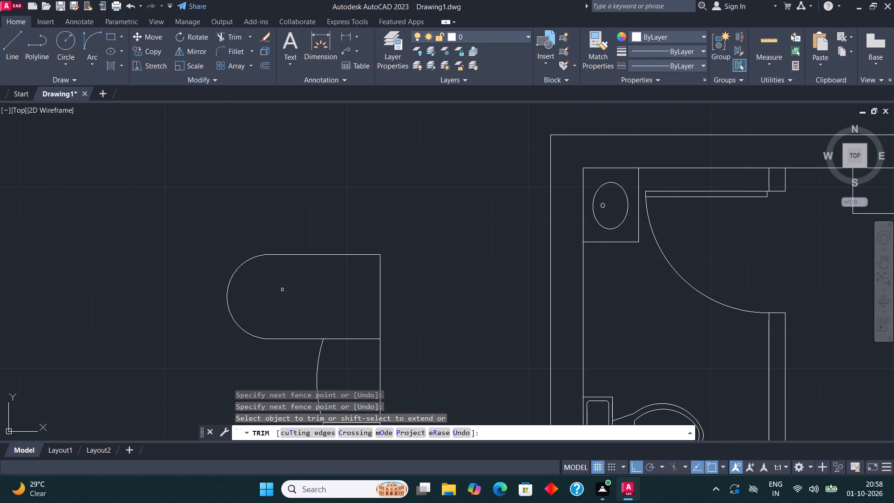
scroll(283, 290, "down", 3)
key("Escape")
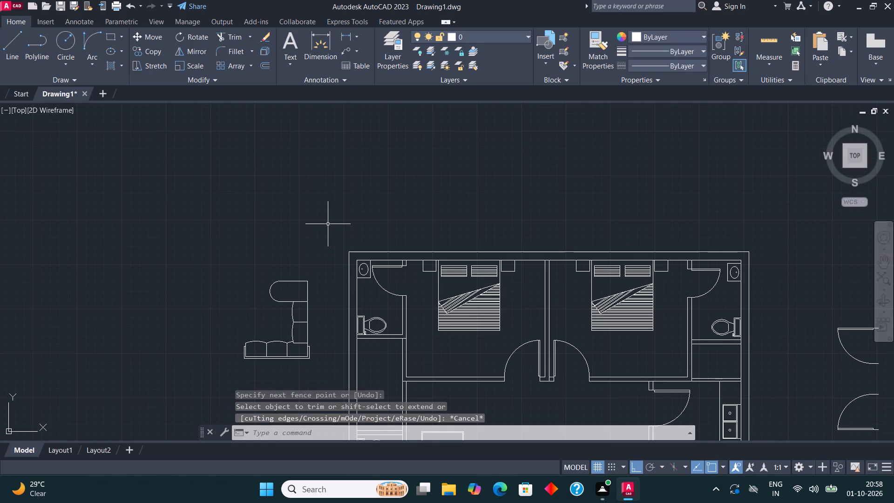
Erase the short line capping the armrest at the east end of the sofa's south run.
middle_click_drag(313, 240, 328, 231)
scroll(323, 342, "up", 3)
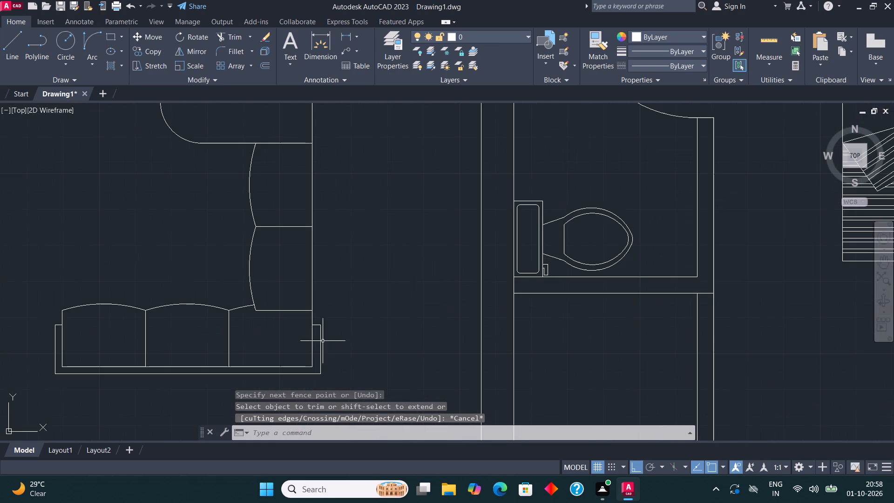
left_click(316, 325)
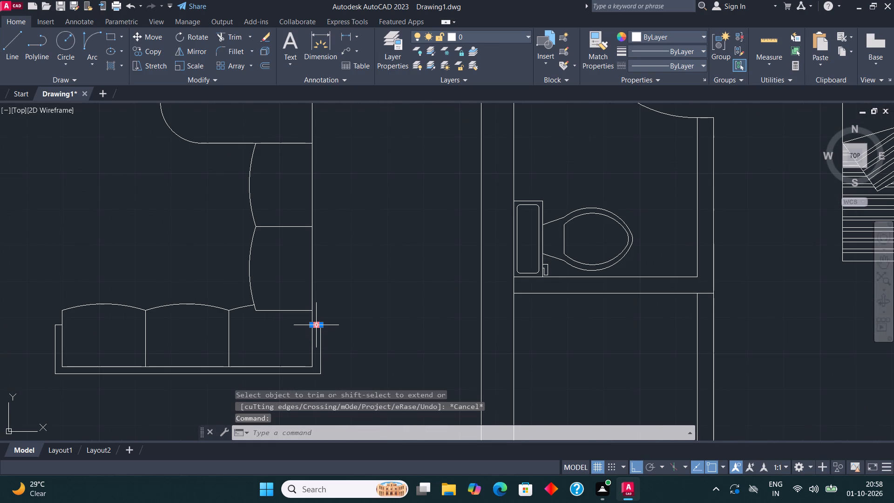
key("Delete")
Draw the outer backrest line north from the east armrest past the end seat, west along it, and back to its north edge.
left_click(20, 47)
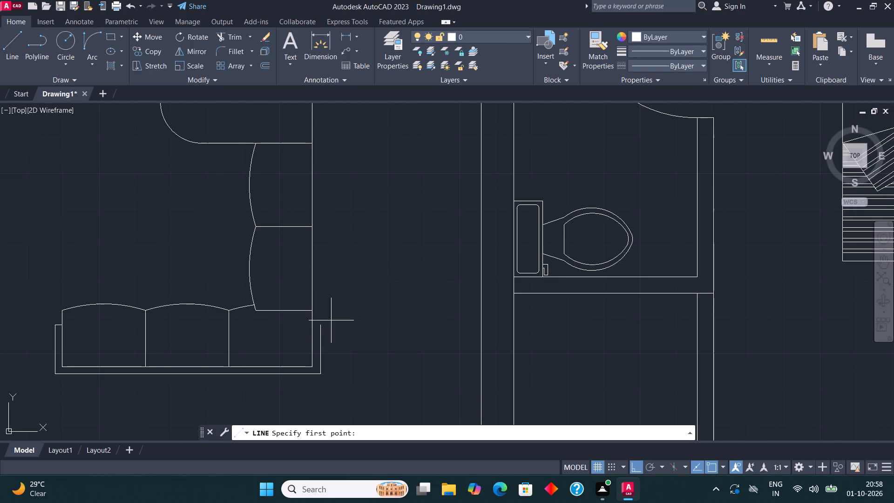
left_click(325, 326)
scroll(325, 350, "down", 2)
scroll(326, 239, "up", 2)
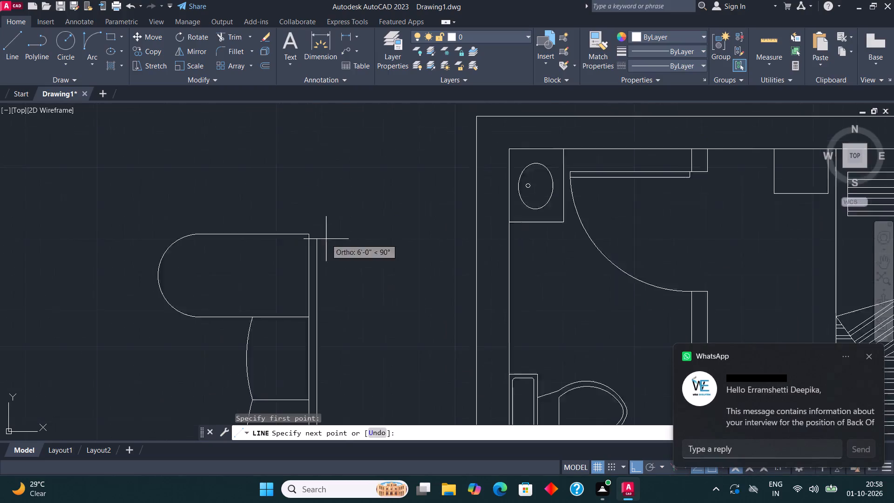
scroll(326, 239, "up", 1)
left_click(310, 222)
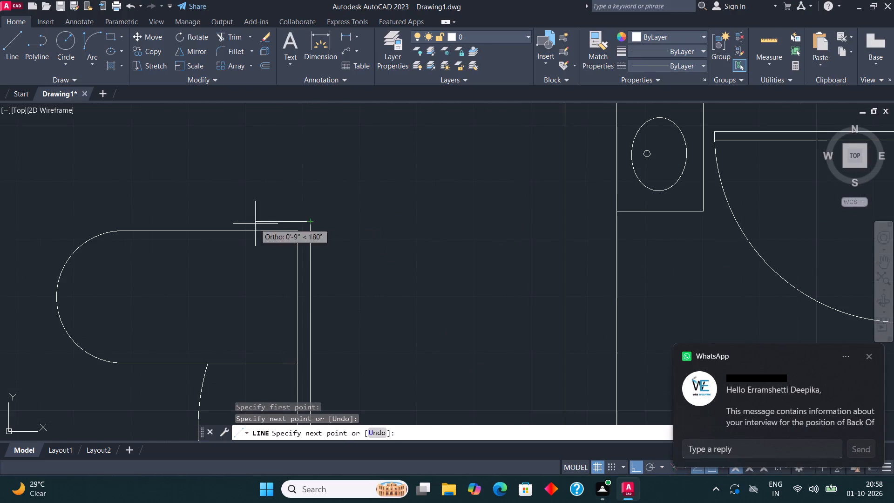
left_click(204, 210)
left_click(205, 233)
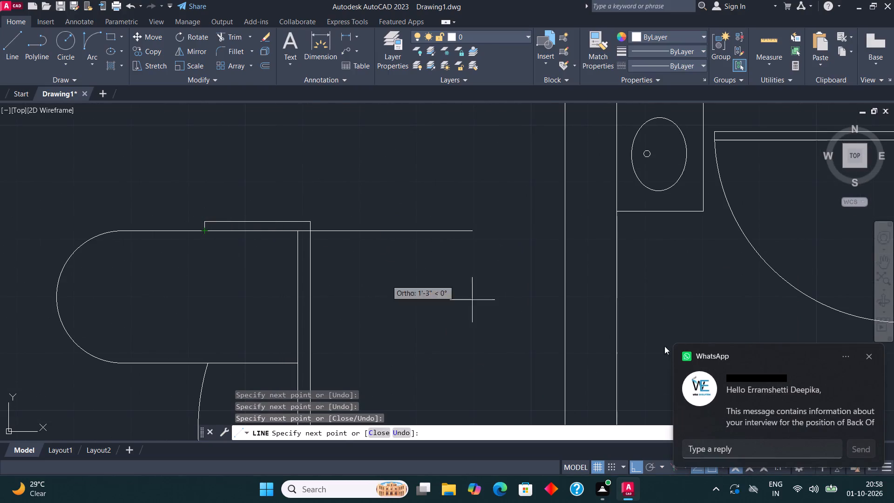
key("space")
left_click(873, 352)
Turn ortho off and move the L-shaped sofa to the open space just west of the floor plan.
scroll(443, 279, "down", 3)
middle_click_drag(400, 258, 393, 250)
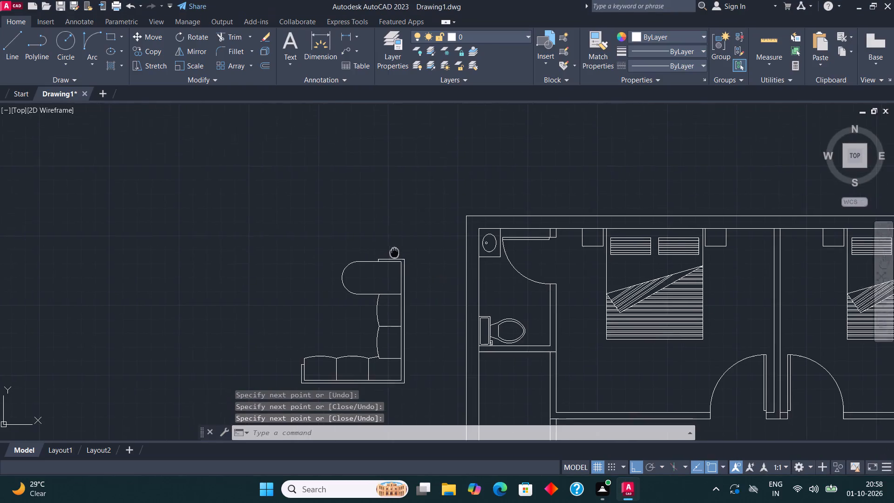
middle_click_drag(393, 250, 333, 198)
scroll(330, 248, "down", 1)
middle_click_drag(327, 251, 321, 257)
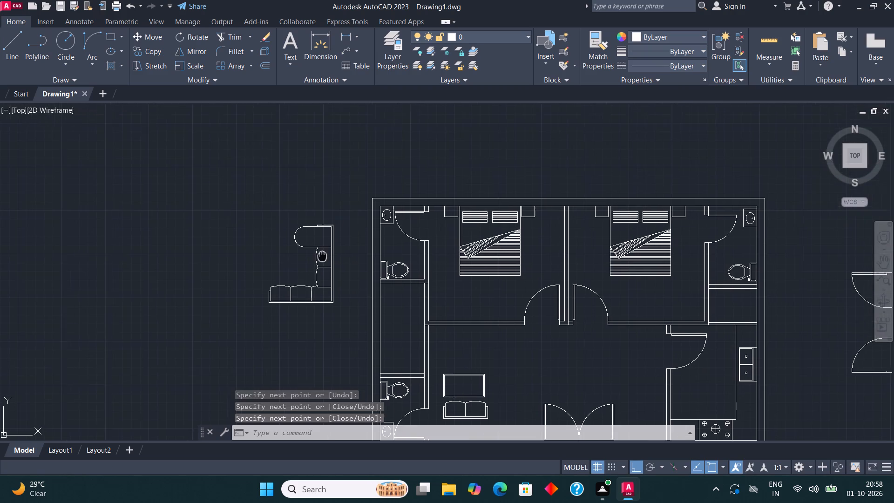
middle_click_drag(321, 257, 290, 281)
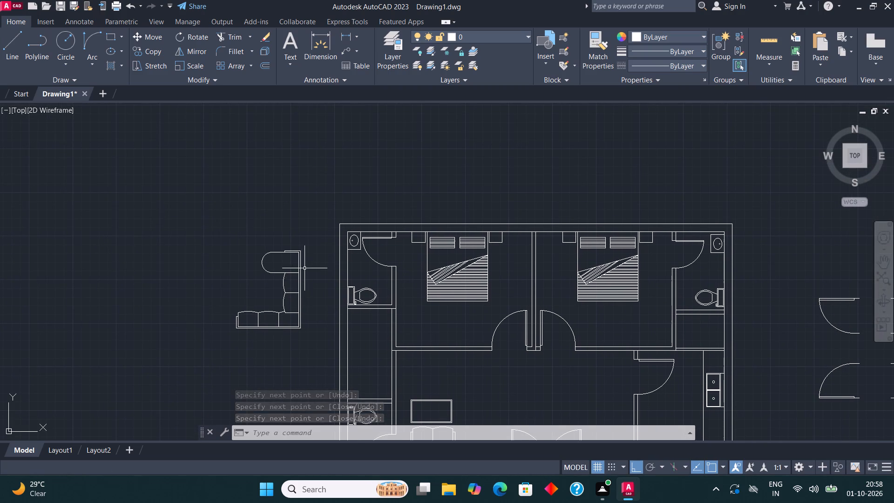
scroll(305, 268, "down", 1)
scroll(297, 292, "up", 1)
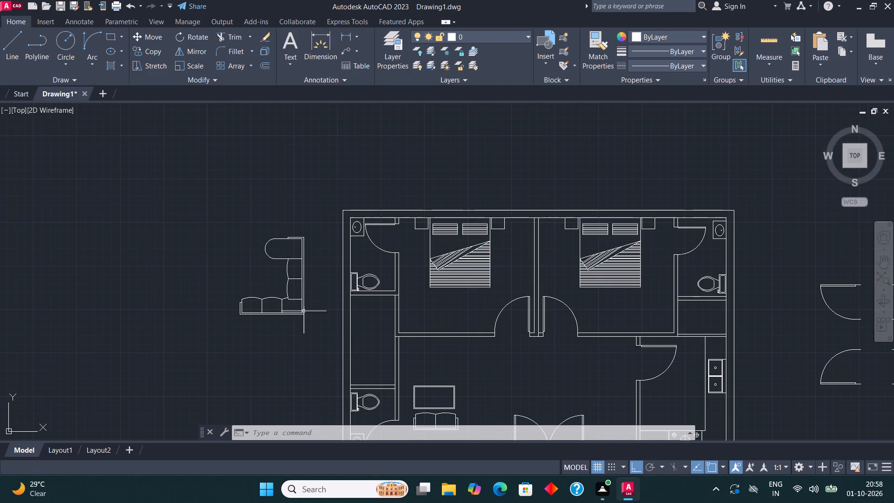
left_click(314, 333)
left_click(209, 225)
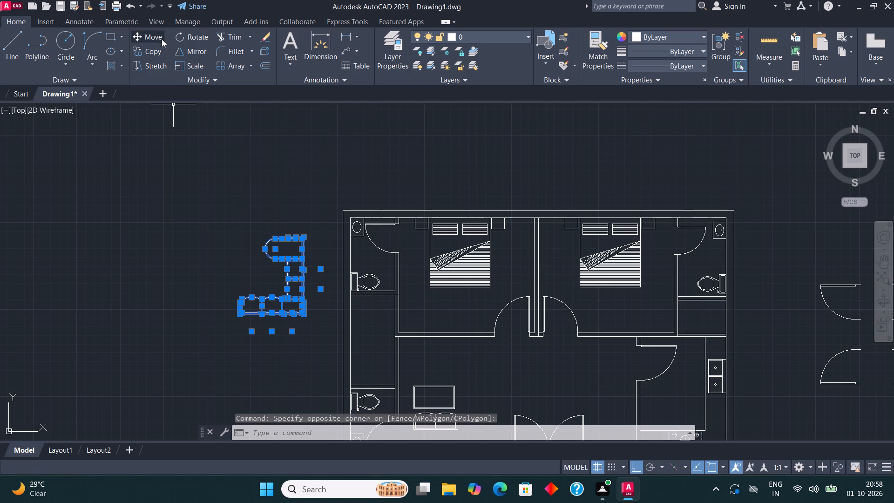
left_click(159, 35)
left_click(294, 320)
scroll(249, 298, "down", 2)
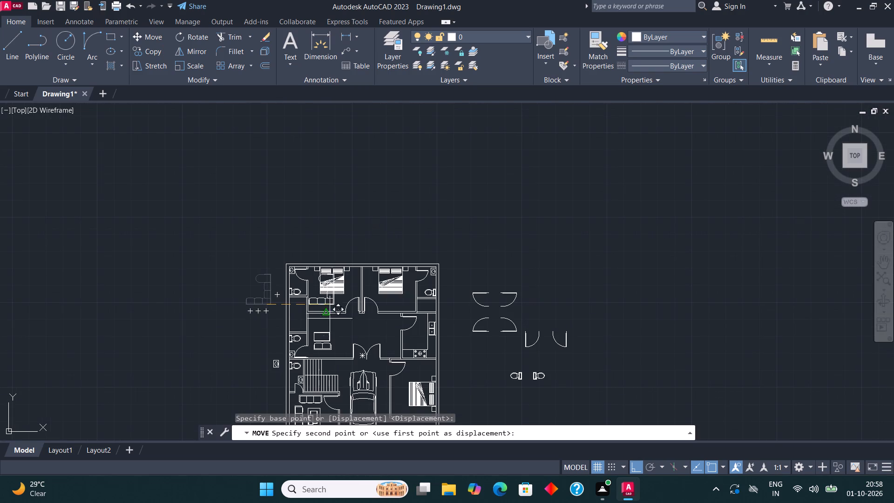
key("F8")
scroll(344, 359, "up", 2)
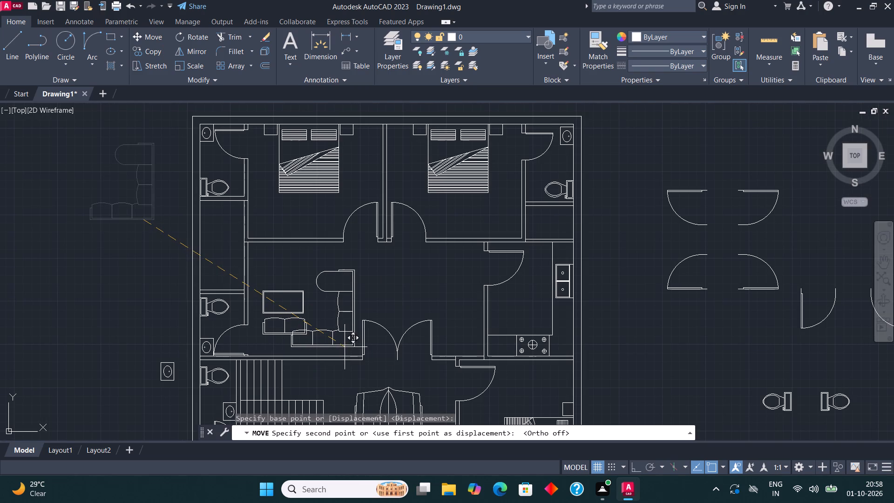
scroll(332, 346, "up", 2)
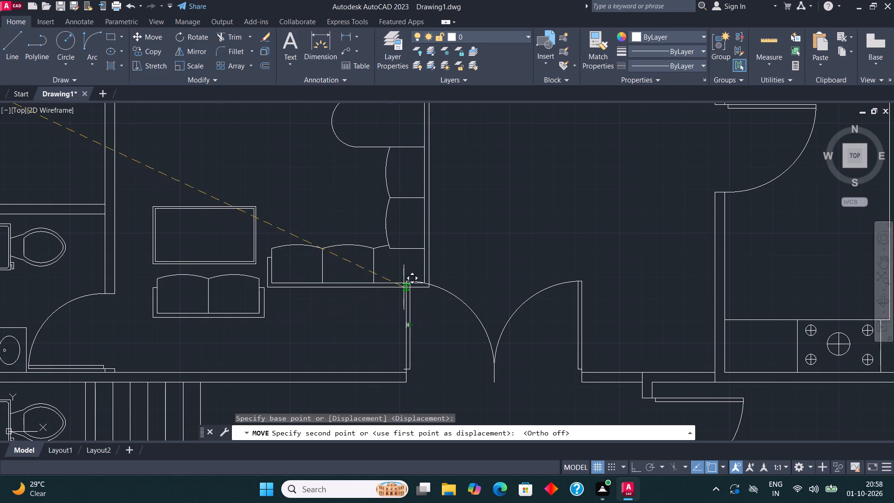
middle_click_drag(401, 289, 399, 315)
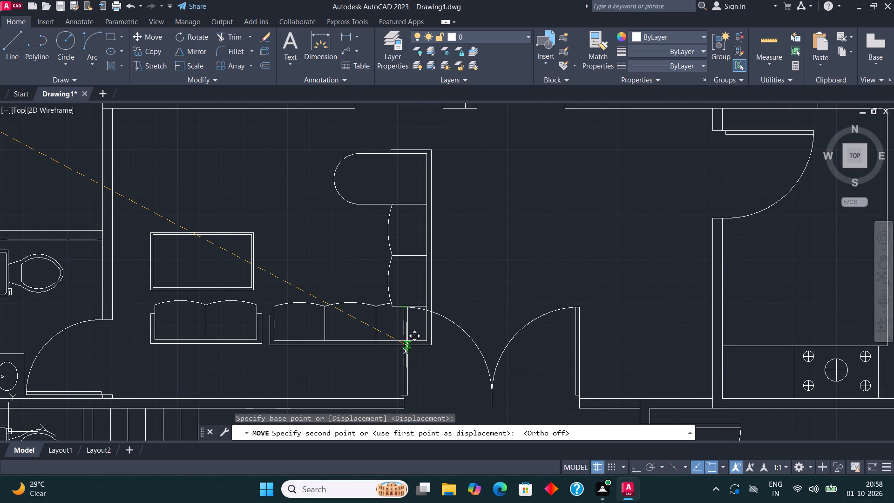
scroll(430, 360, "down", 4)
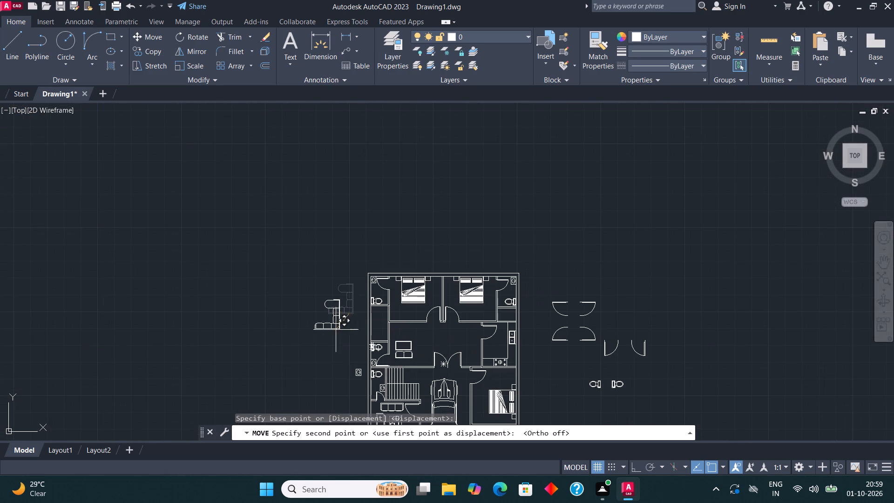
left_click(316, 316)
Scale the whole L-shaped sofa down freehand from a base point in its south run.
scroll(318, 320, "up", 1)
left_click(331, 331)
left_click(260, 246)
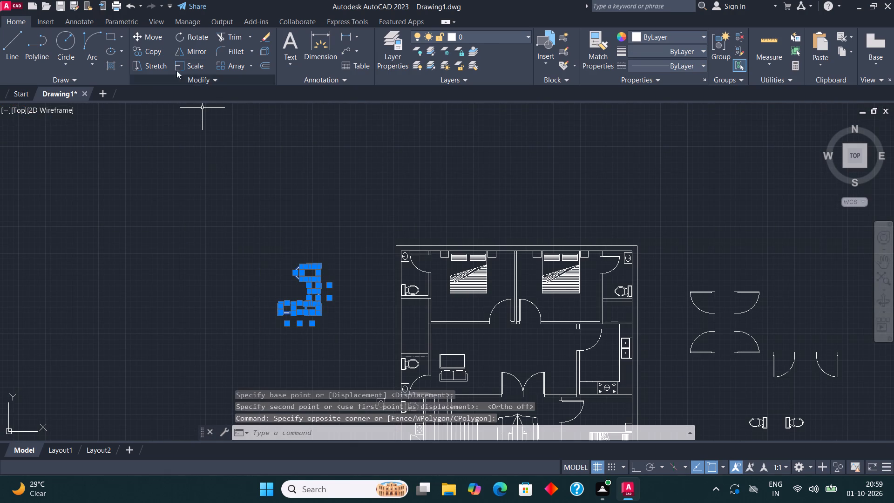
left_click(192, 62)
left_click(297, 308)
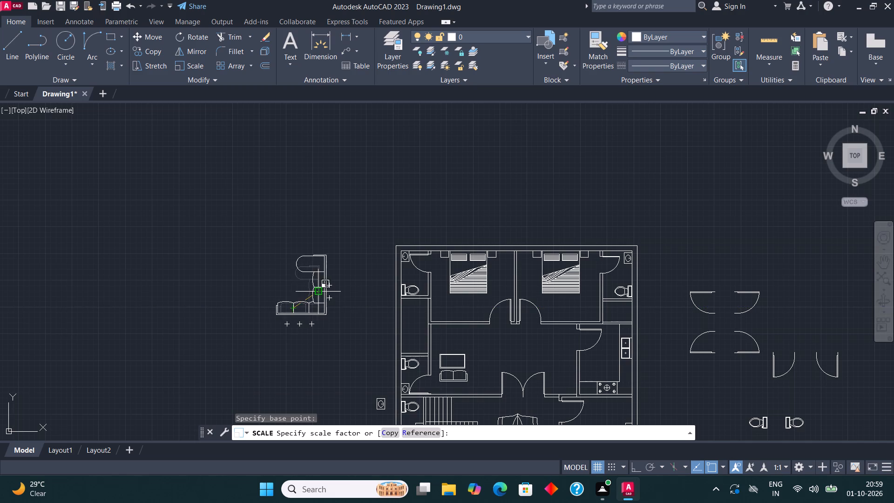
left_click(309, 302)
Move the reduced L-shaped sofa into the hall, just east of the two-seat sofa and west of the double door.
left_click_drag(333, 326, 328, 311)
left_click(238, 236)
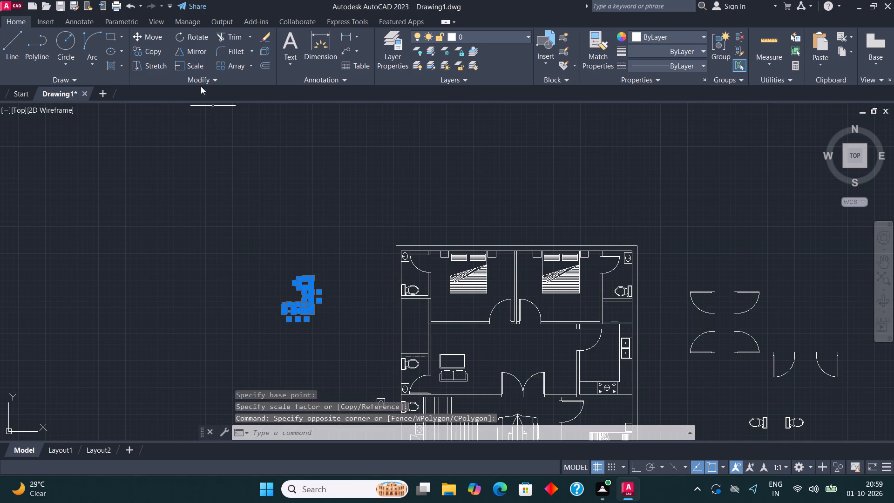
left_click(148, 34)
left_click(286, 316)
scroll(229, 316, "down", 1)
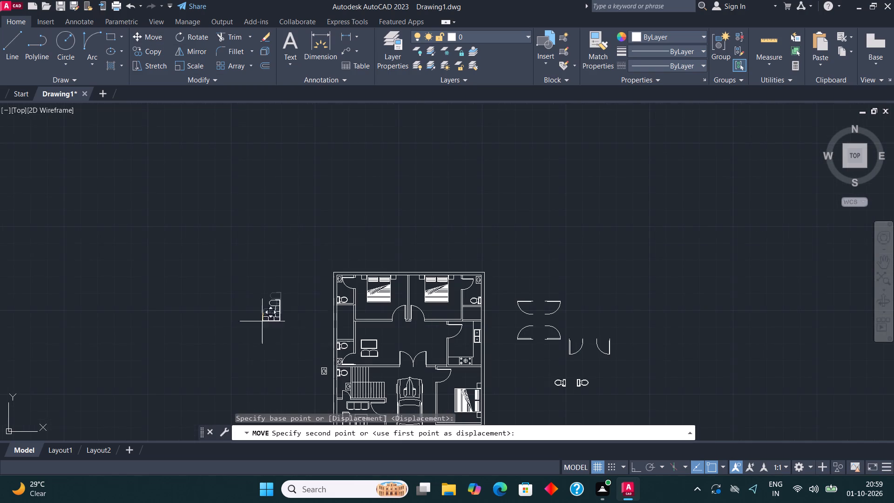
scroll(376, 359, "up", 6)
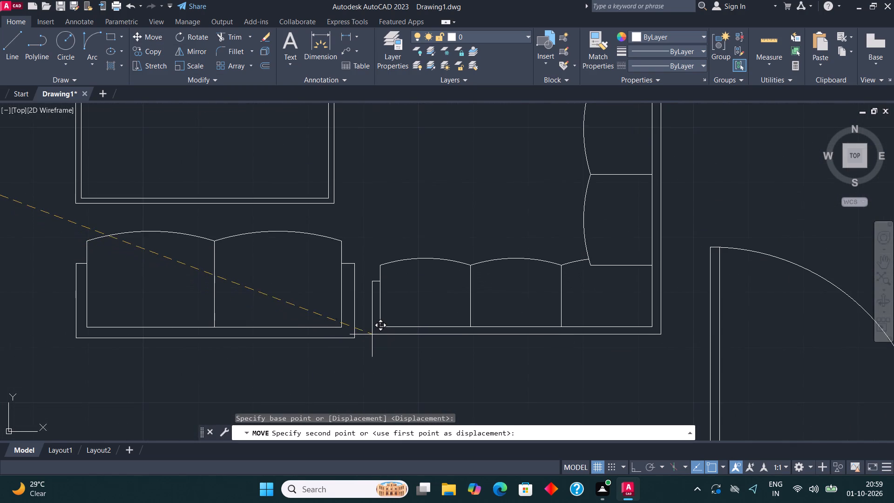
left_click(367, 332)
Scale the hall's double door down freehand from a base point at its west jamb on the wall line.
scroll(171, 363, "down", 3)
middle_click_drag(219, 332, 223, 327)
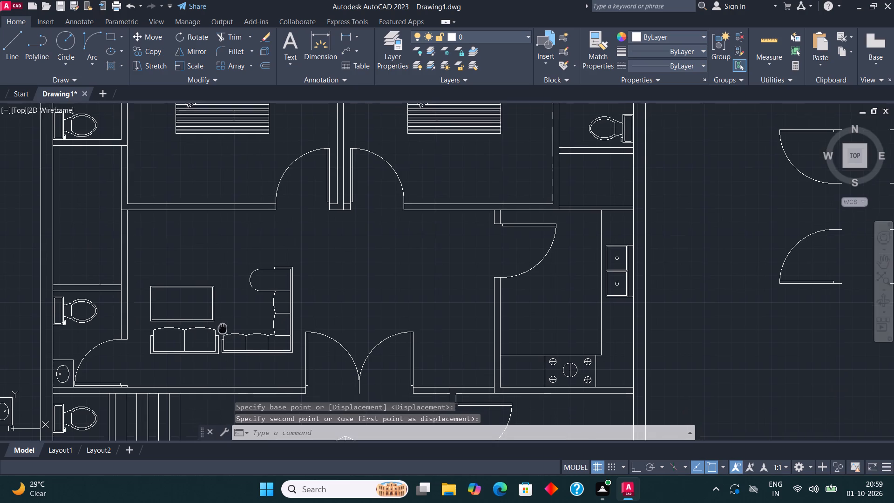
middle_click_drag(223, 327, 253, 309)
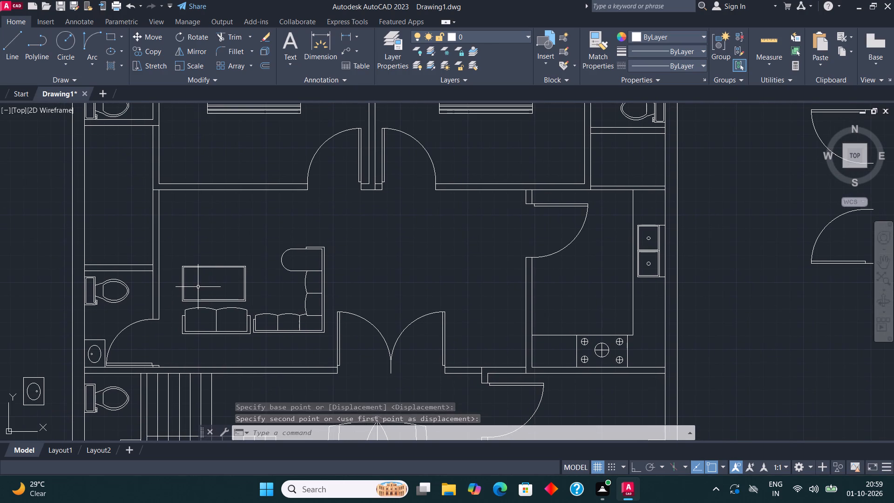
middle_click_drag(210, 272, 237, 258)
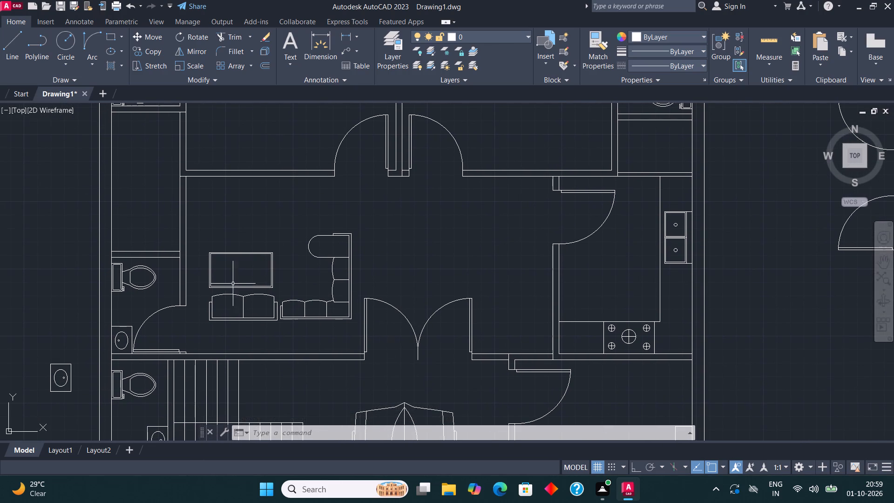
middle_click_drag(223, 278, 149, 258)
left_click(349, 332)
left_click(315, 308)
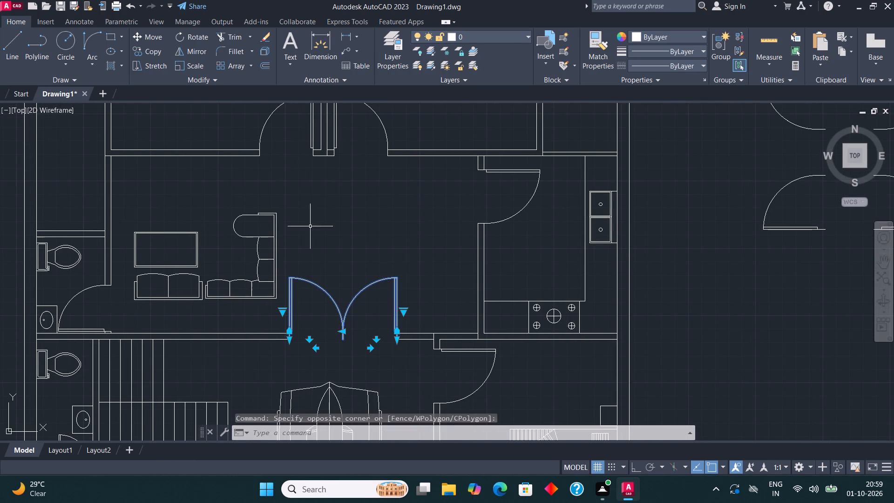
left_click(194, 64)
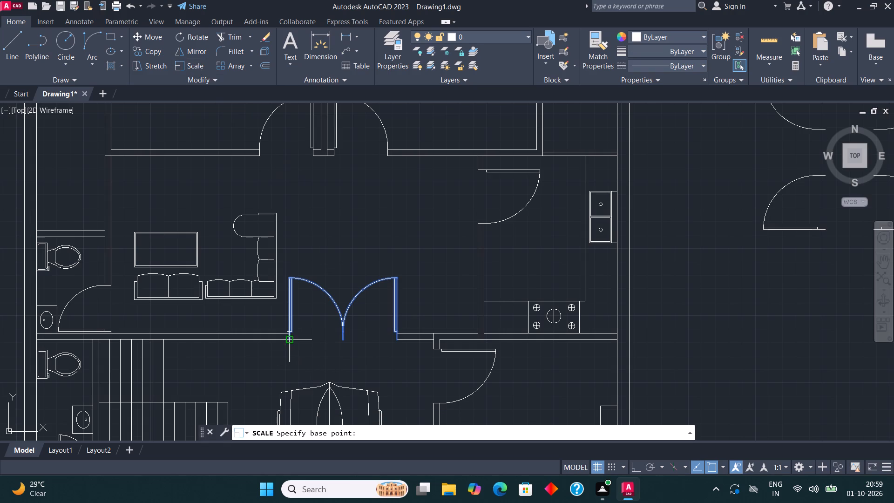
left_click(291, 339)
left_click(325, 325)
Move the reduced double door east so its east jamb meets the wall end on the opening's east side.
scroll(324, 325, "up", 1)
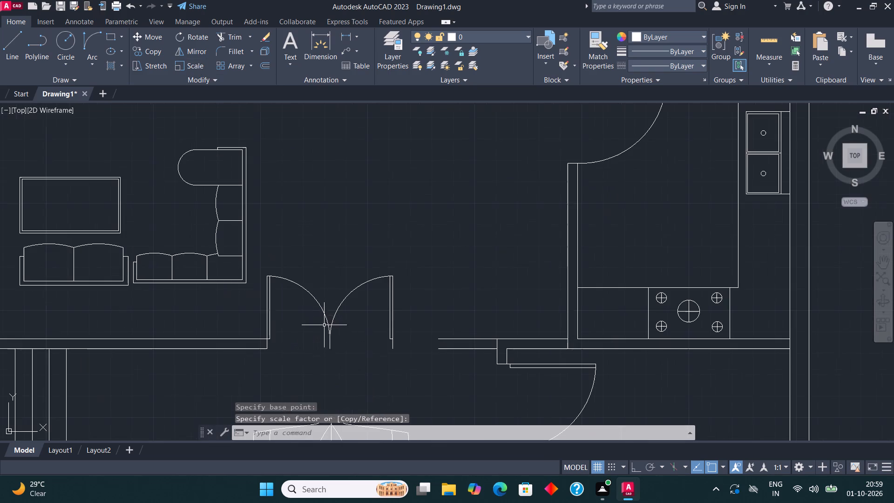
left_click(342, 337)
left_click(322, 324)
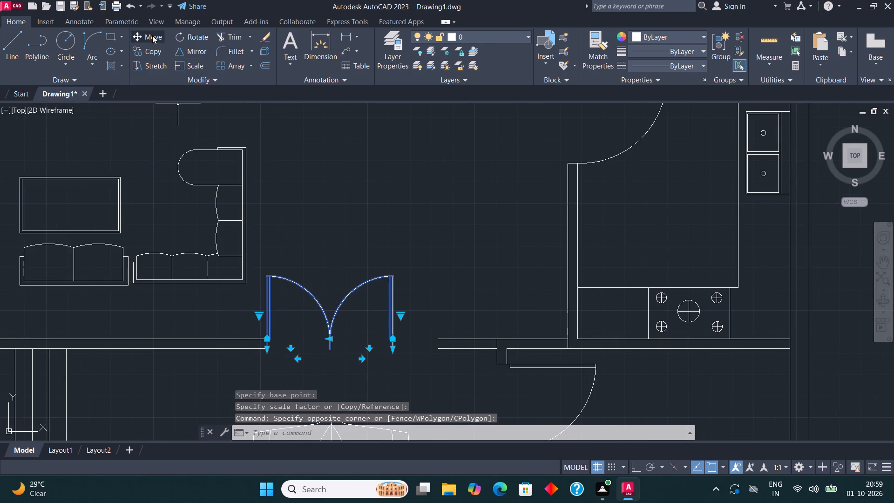
left_click(153, 38)
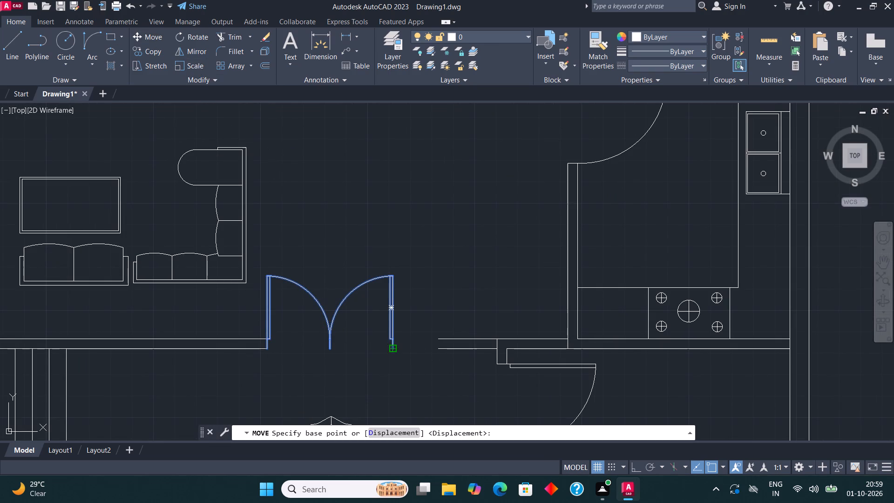
left_click(393, 351)
left_click(435, 349)
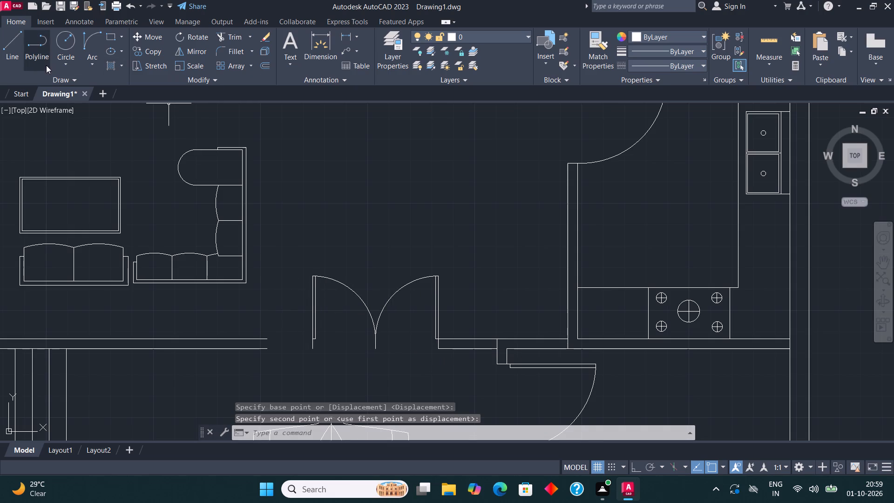
Draw two parallel wall lines from the wall ends west of the opening to the double door's west jamb.
left_click(4, 39)
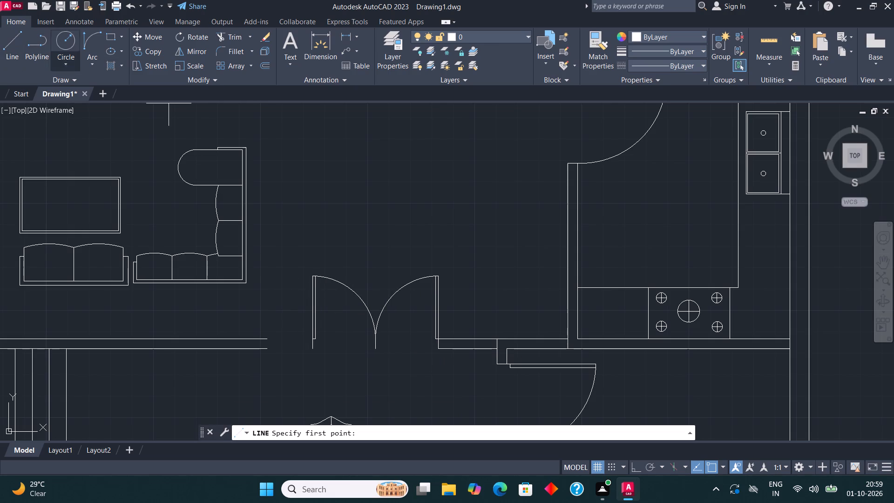
scroll(264, 361, "up", 3)
left_click(270, 313)
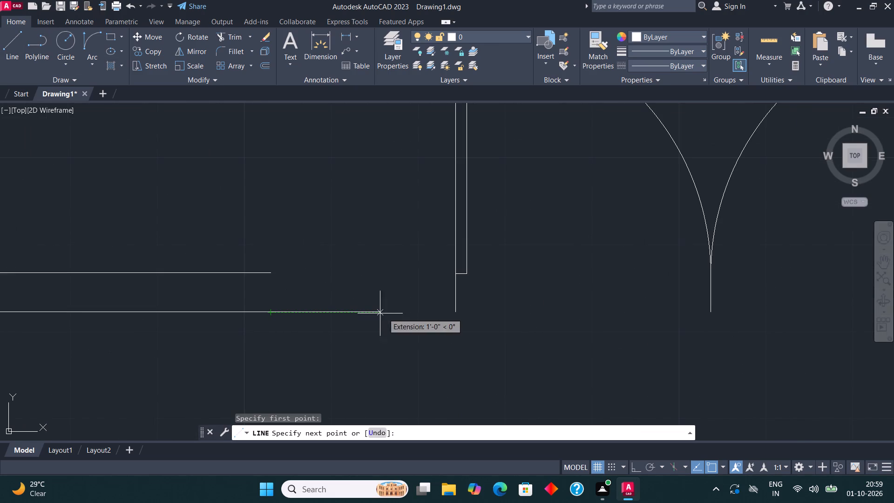
left_click(455, 315)
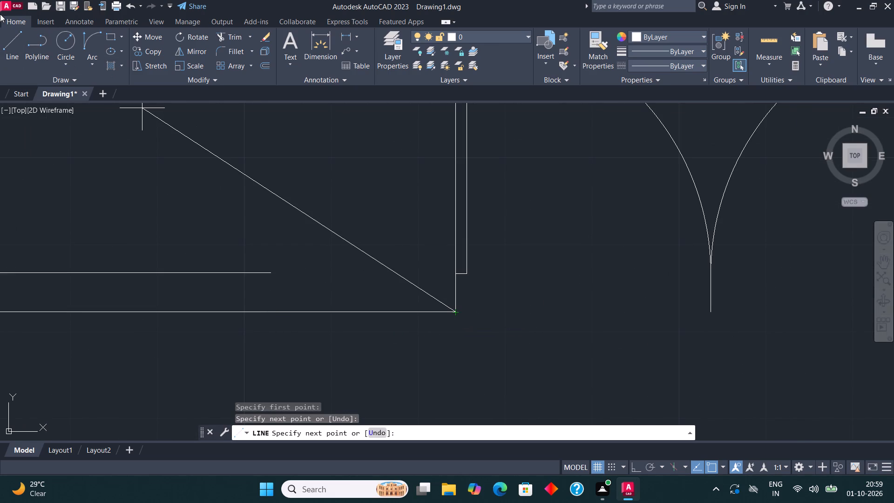
left_click(18, 33)
left_click(271, 271)
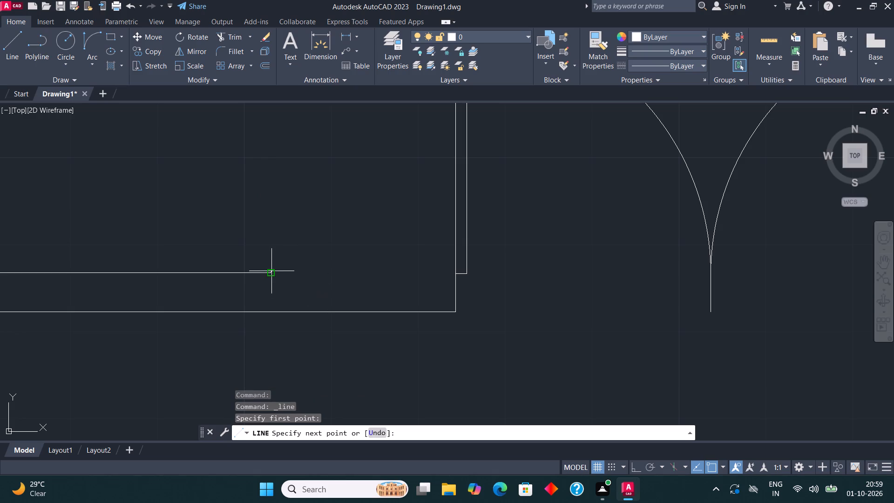
left_click(452, 273)
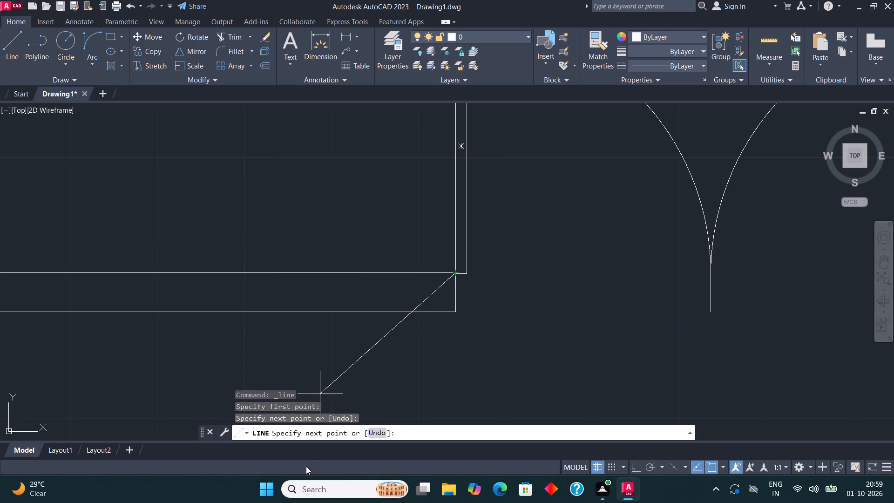
key("Escape")
Scale the whole L-shaped sofa in the hall up freehand from a base point on its east run's seat edge.
scroll(286, 314, "down", 2)
middle_click_drag(300, 324, 451, 398)
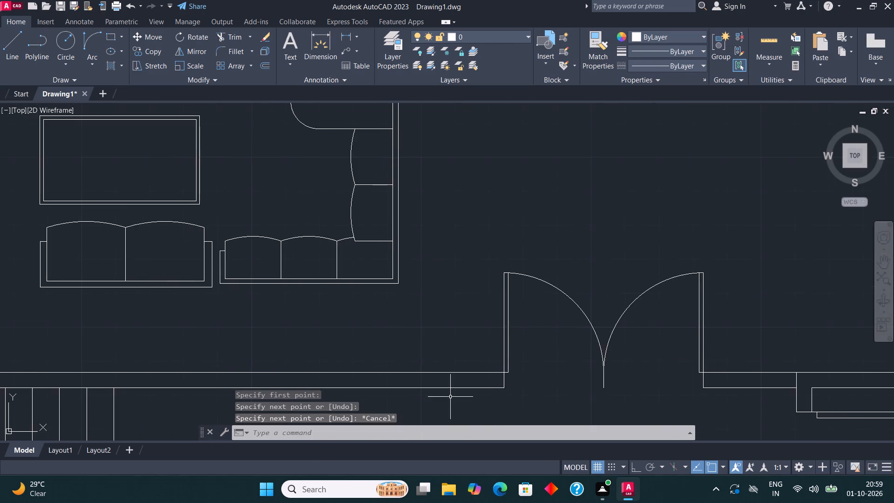
scroll(364, 315, "down", 2)
middle_click_drag(363, 313, 366, 329)
scroll(380, 323, "up", 1)
left_click(389, 329)
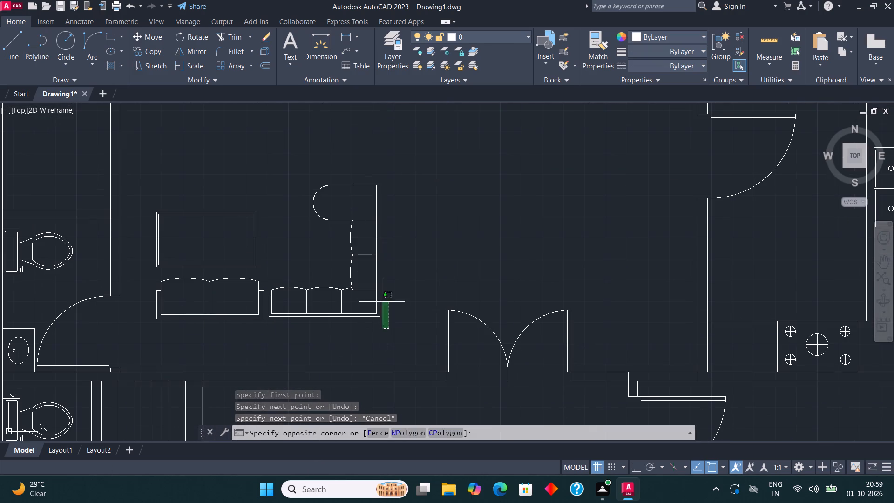
left_click(268, 170)
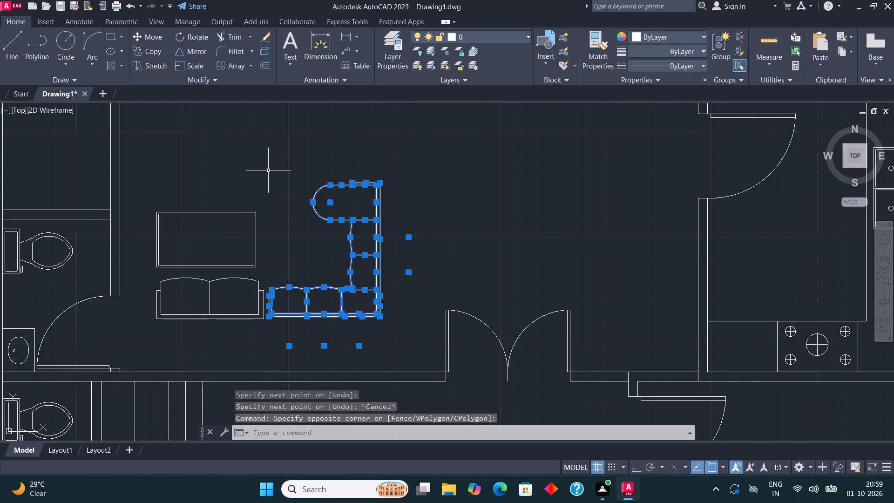
left_click(203, 65)
left_click(349, 276)
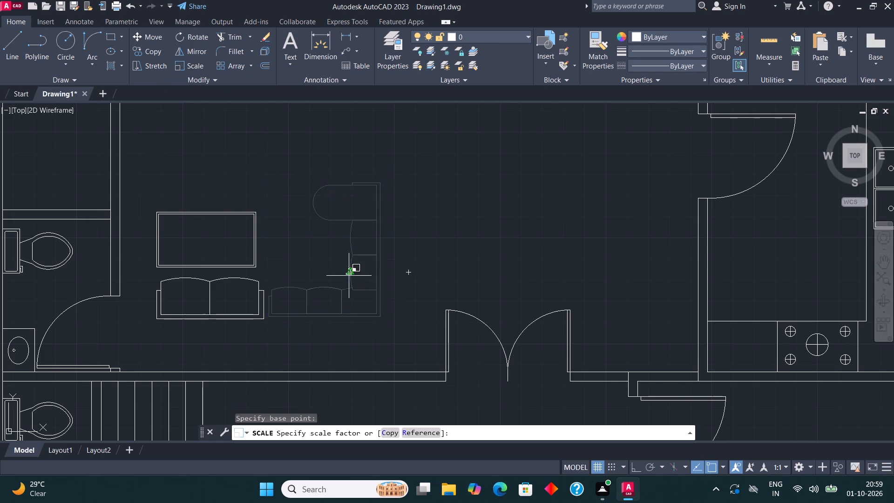
left_click(448, 285)
Move the enlarged L-shaped sofa, including its west armrest, northeast until it clears the two-seat sofa.
left_click(410, 352)
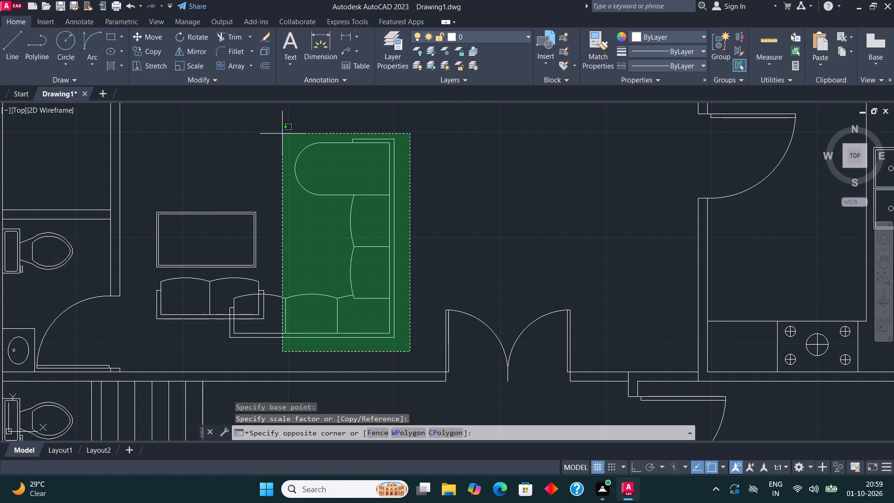
left_click(282, 135)
scroll(246, 379, "up", 2)
left_click(243, 296)
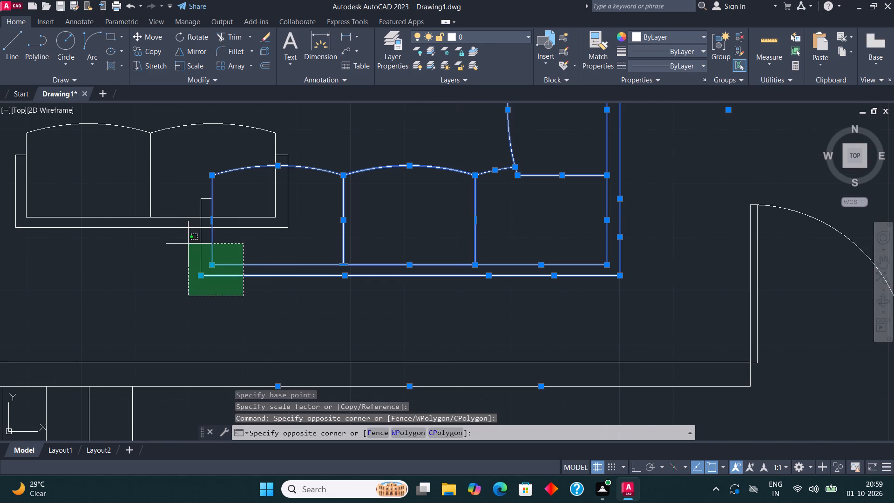
left_click(188, 244)
left_click(219, 204)
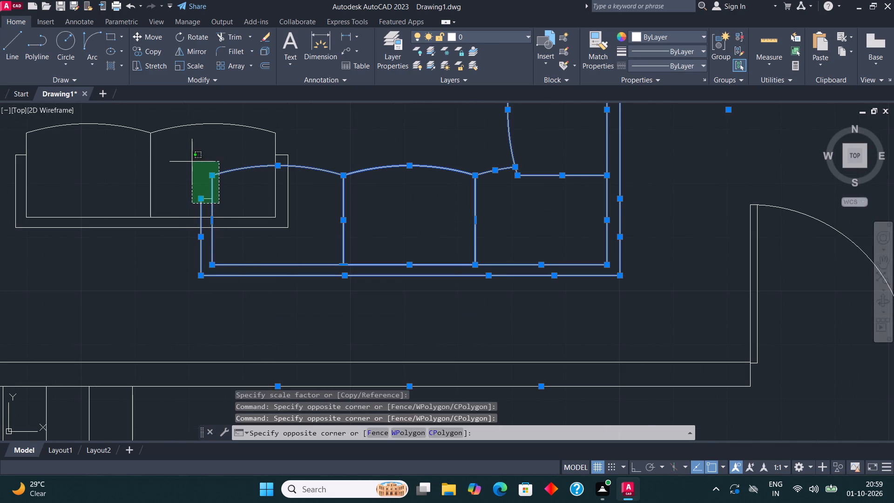
left_click(191, 162)
scroll(200, 215, "down", 4)
middle_click_drag(307, 250, 312, 285)
scroll(311, 243, "up", 1)
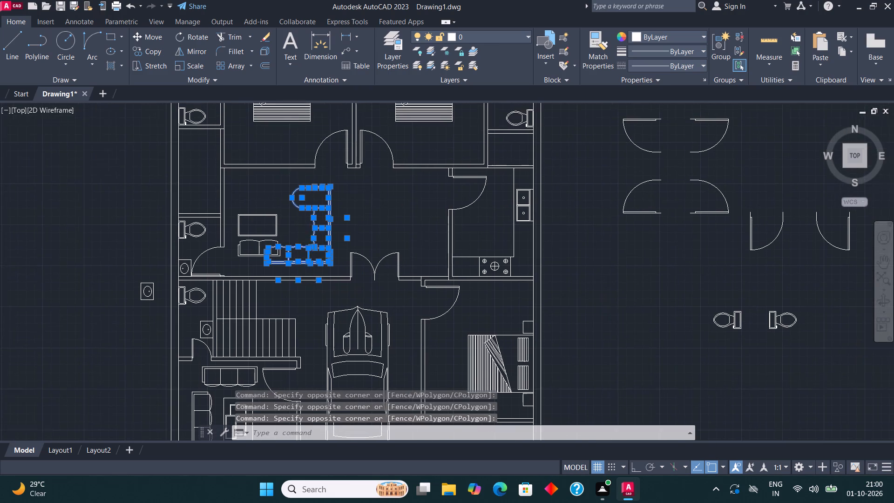
scroll(311, 243, "up", 1)
left_click(148, 38)
middle_click_drag(262, 249, 257, 297)
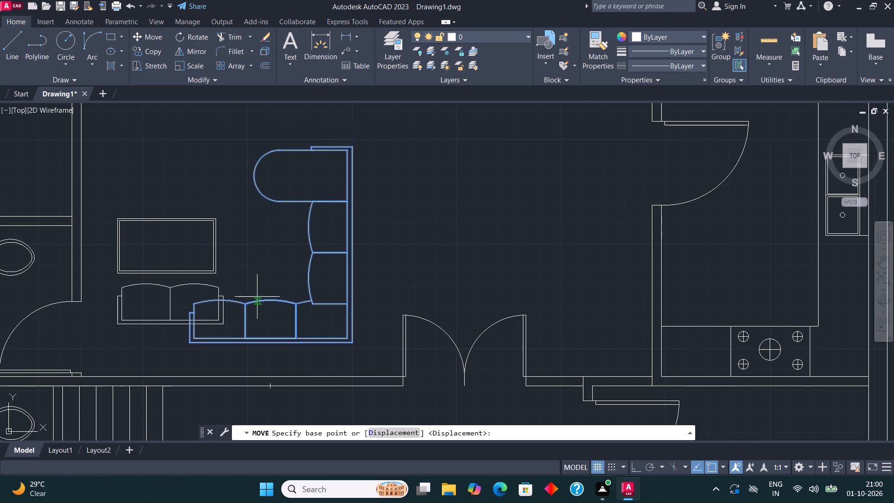
left_click(279, 317)
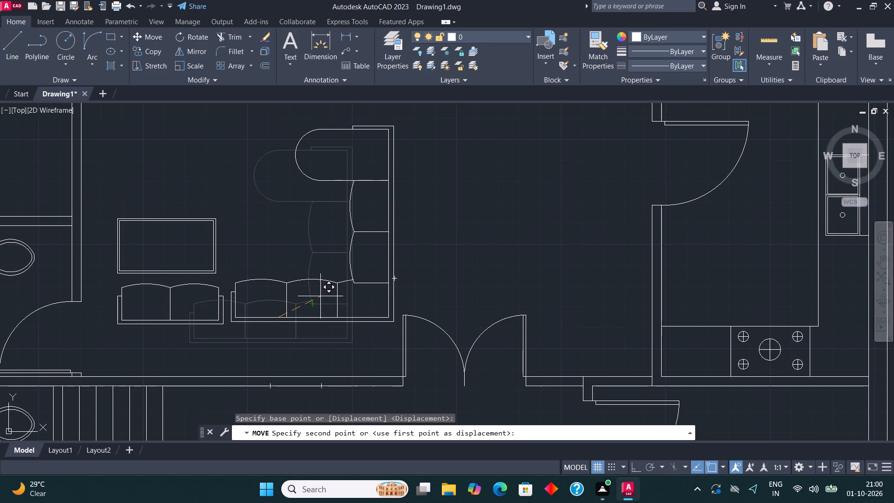
left_click(321, 296)
Draw a small rectangular table in the hall, just west of the L-shaped sofa's rounded end.
middle_click_drag(264, 280, 269, 306)
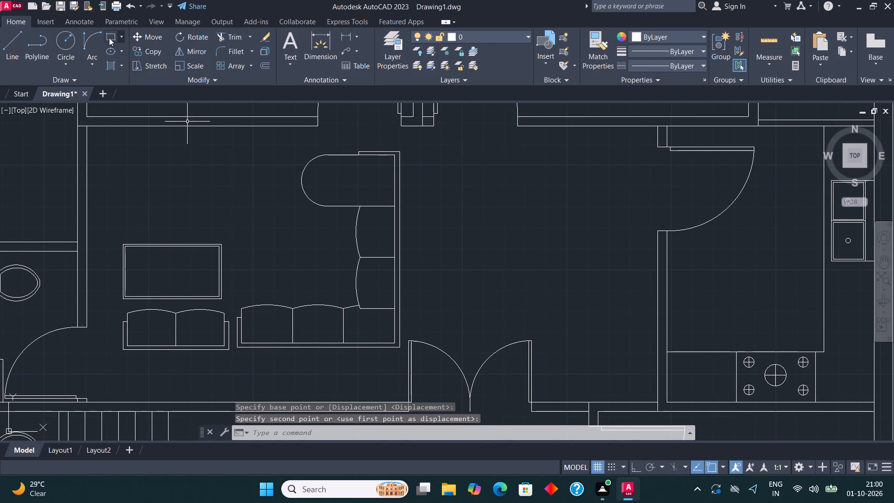
left_click(109, 38)
left_click(234, 180)
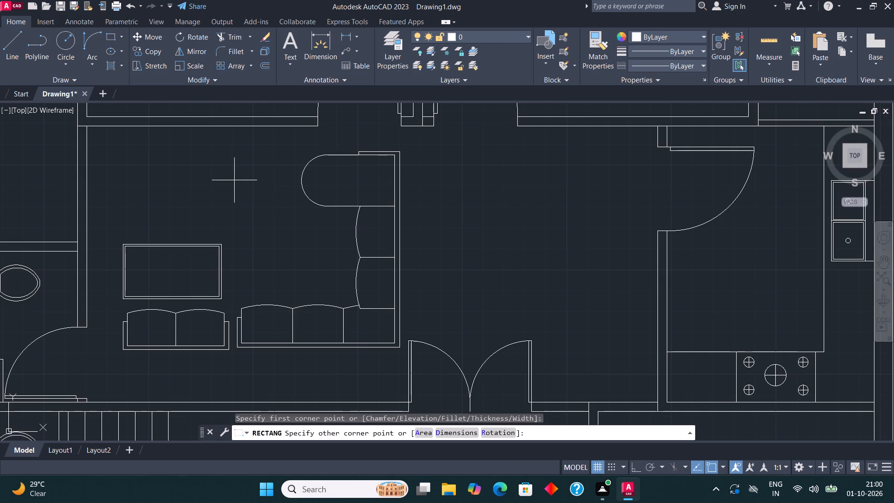
left_click(287, 223)
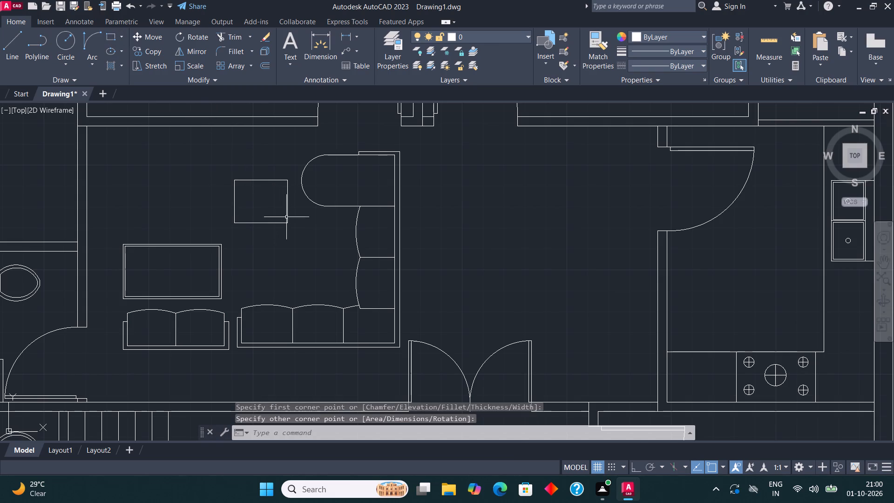
Offset the small table's rectangle 1" inward.
scroll(283, 186, "up", 1)
left_click(252, 177)
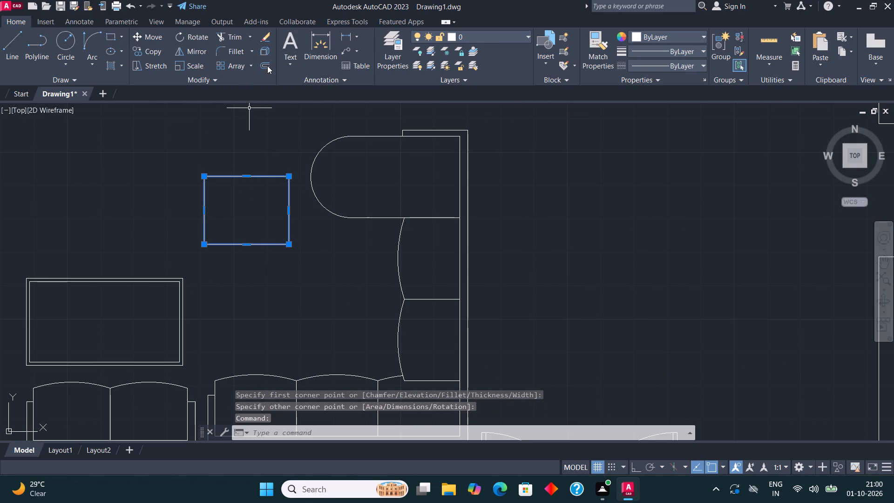
left_click(267, 66)
left_click(237, 177)
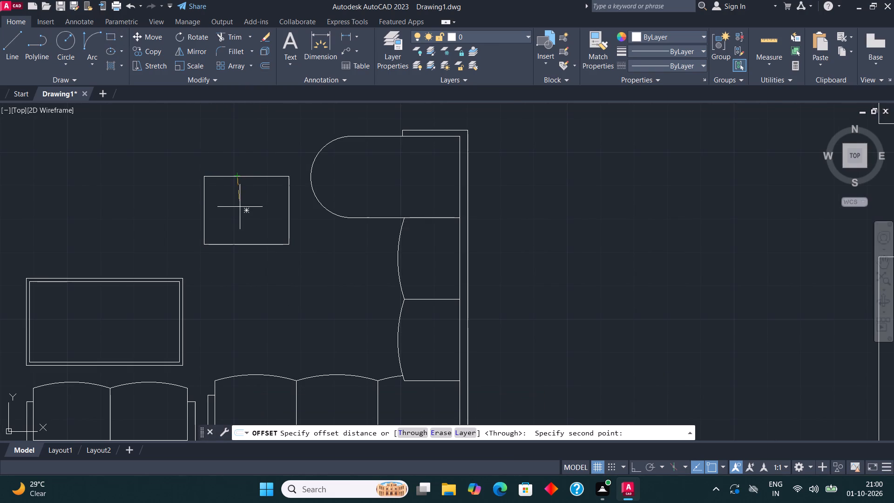
type("1\"")
key("Return")
left_click(243, 207)
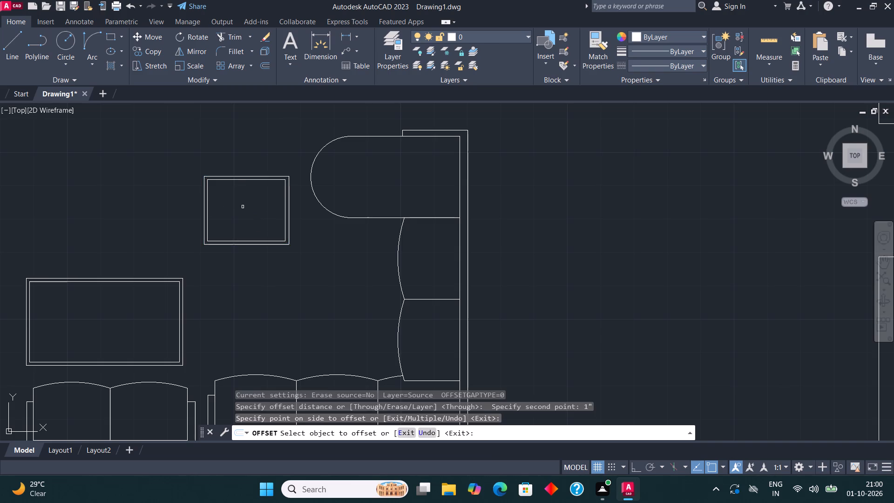
scroll(205, 230, "down", 3)
middle_click_drag(193, 247, 209, 224)
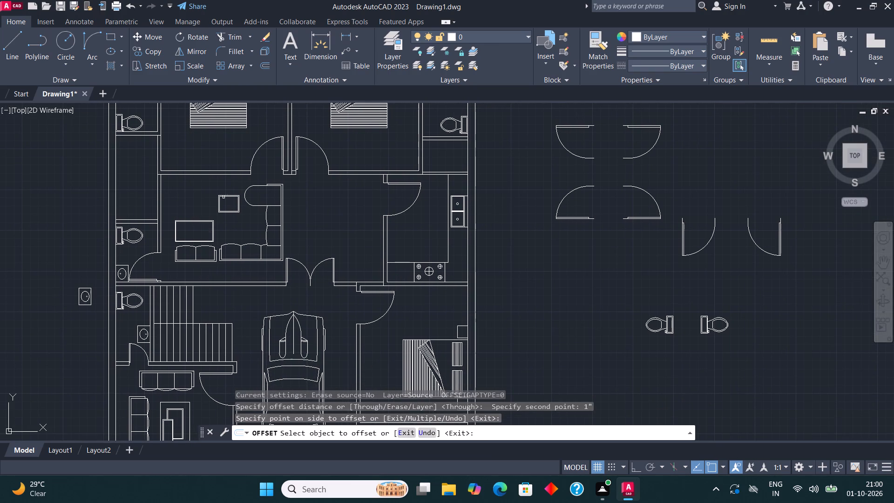
scroll(225, 177, "up", 2)
key("Escape")
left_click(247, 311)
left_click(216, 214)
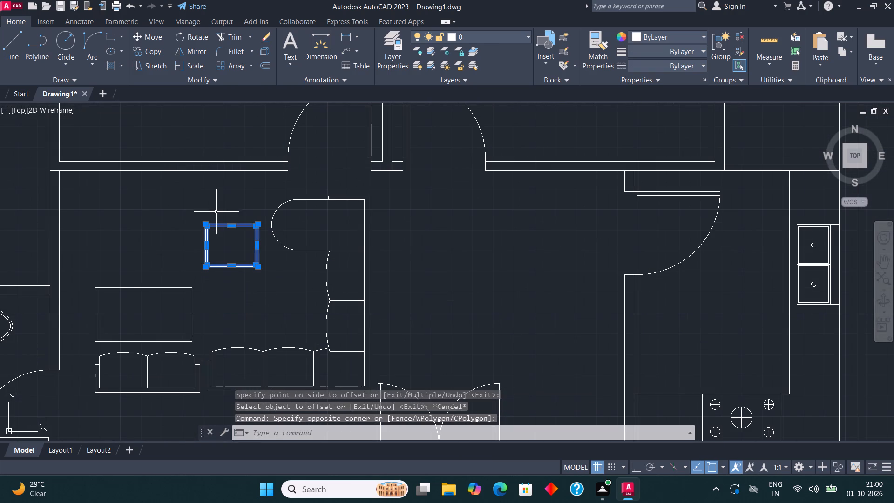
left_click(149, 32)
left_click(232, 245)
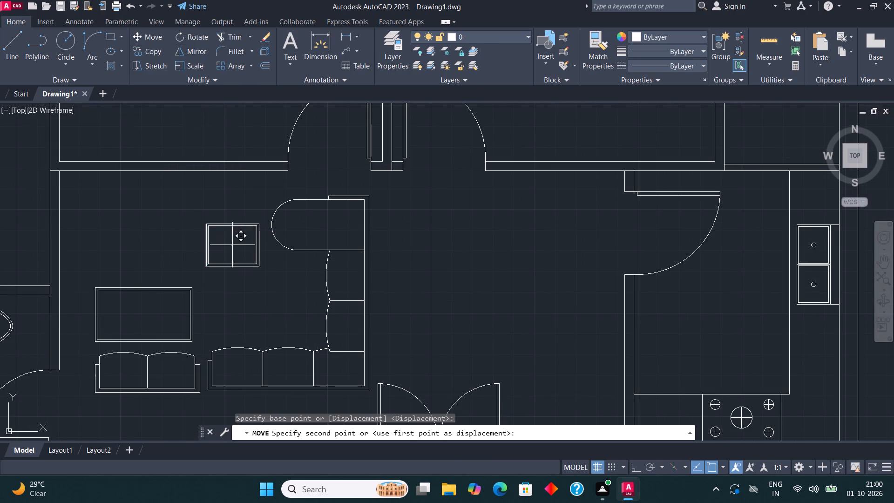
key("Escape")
Move the small double-outlined table in the hall slightly south, away from the L-shaped sofa's rounded end.
left_click(235, 263)
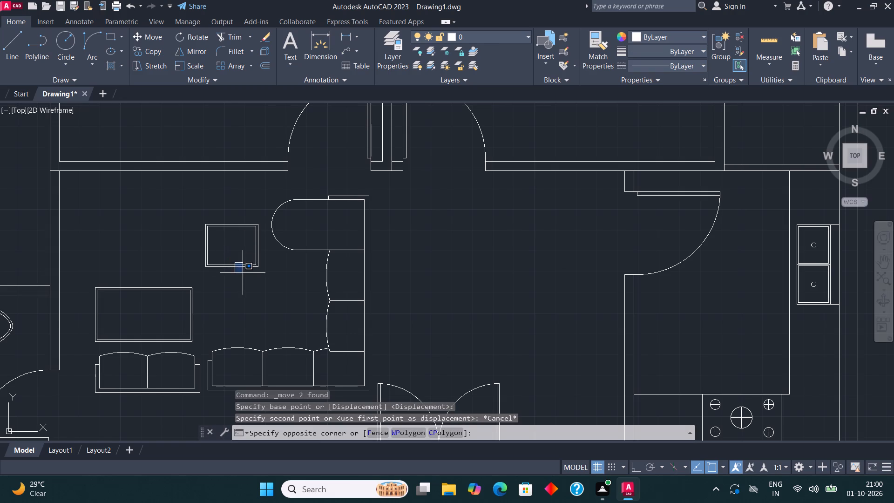
left_click(244, 280)
left_click(234, 284)
left_click(210, 223)
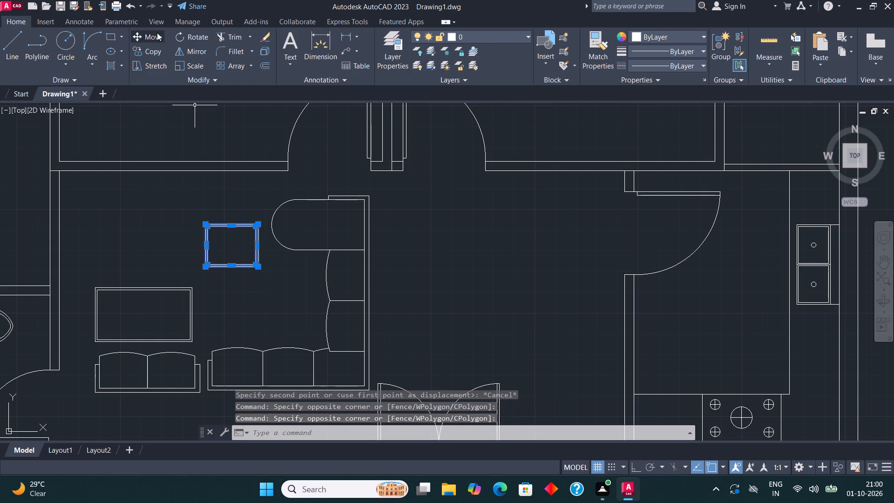
left_click(157, 33)
left_click(230, 245)
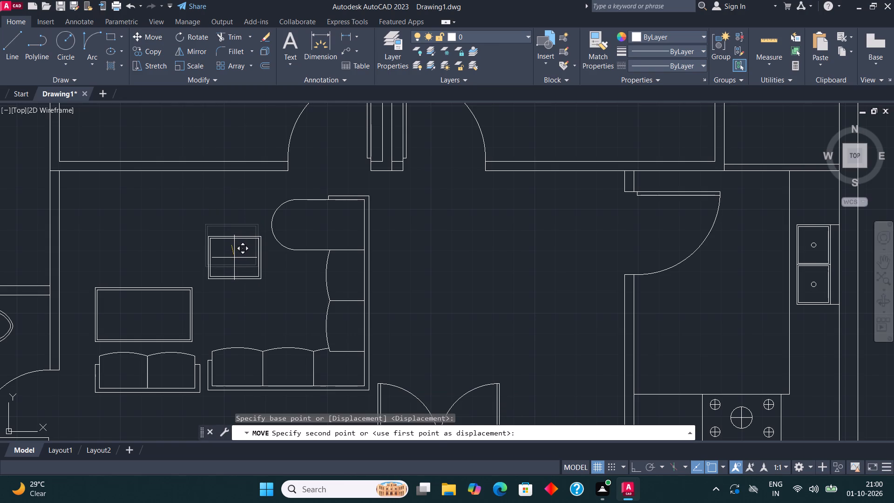
left_click(234, 258)
key("Escape")
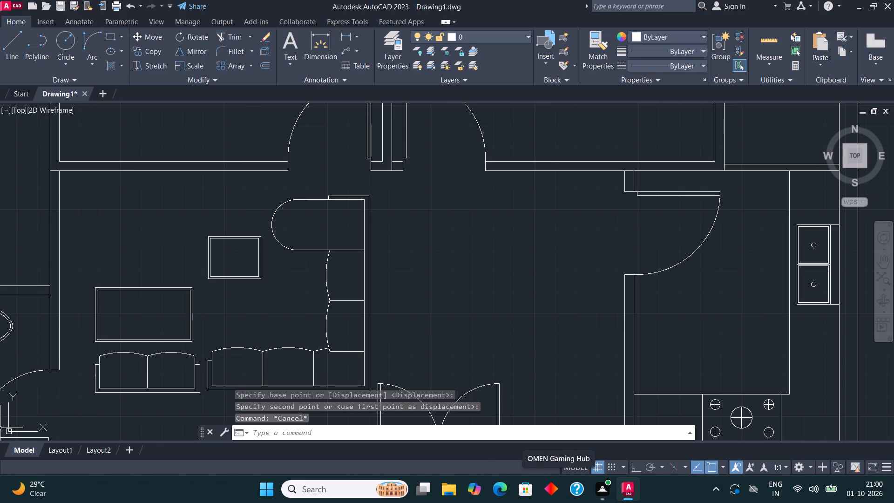
Draw a window in the northwest toilet's south wall: a rectangle across the wall thickness with a lengthwise centre line.
middle_click_drag(128, 211, 150, 205)
scroll(154, 221, "down", 4)
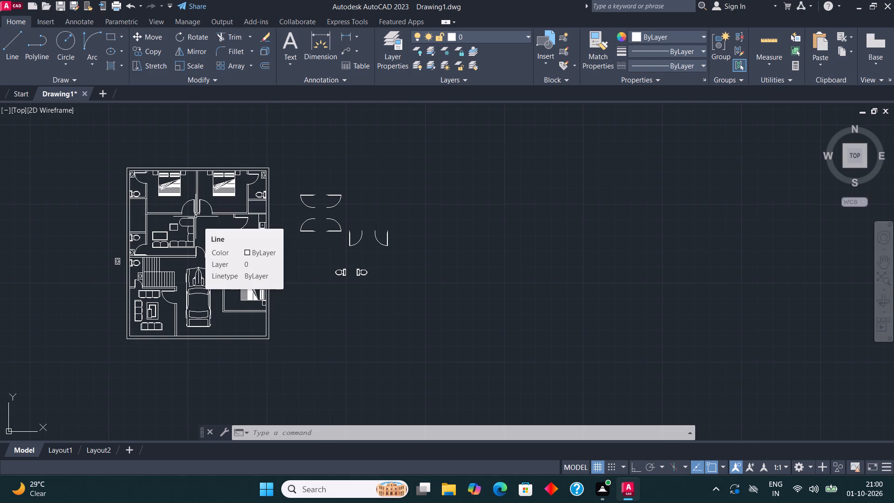
middle_click_drag(341, 137, 371, 159)
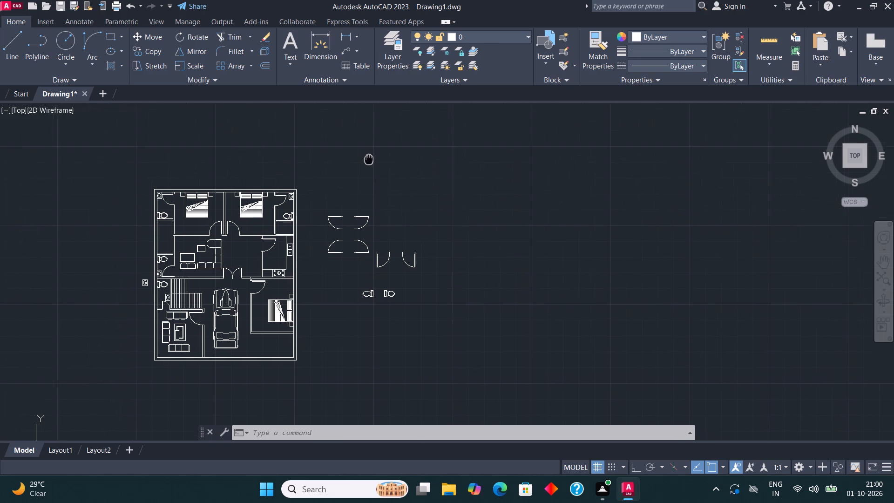
middle_click_drag(371, 159, 408, 208)
scroll(261, 328, "up", 1)
middle_click_drag(264, 323, 271, 301)
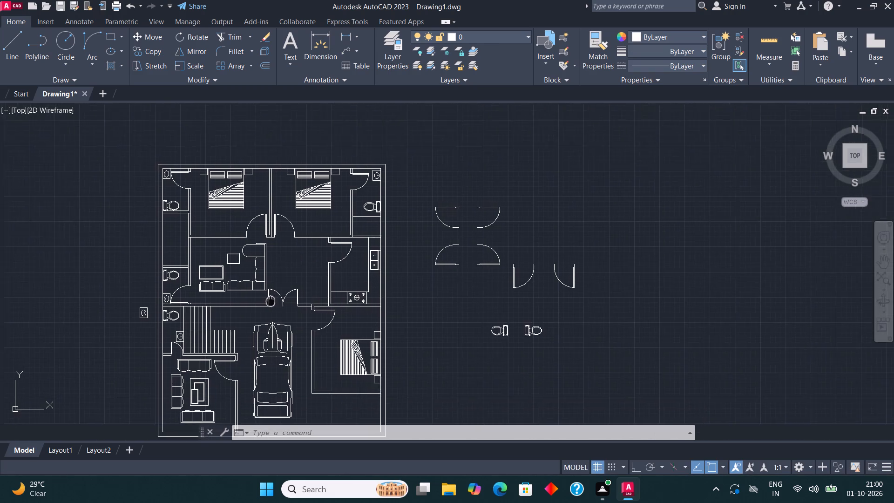
middle_click_drag(271, 301, 280, 255)
middle_click_drag(237, 190, 272, 248)
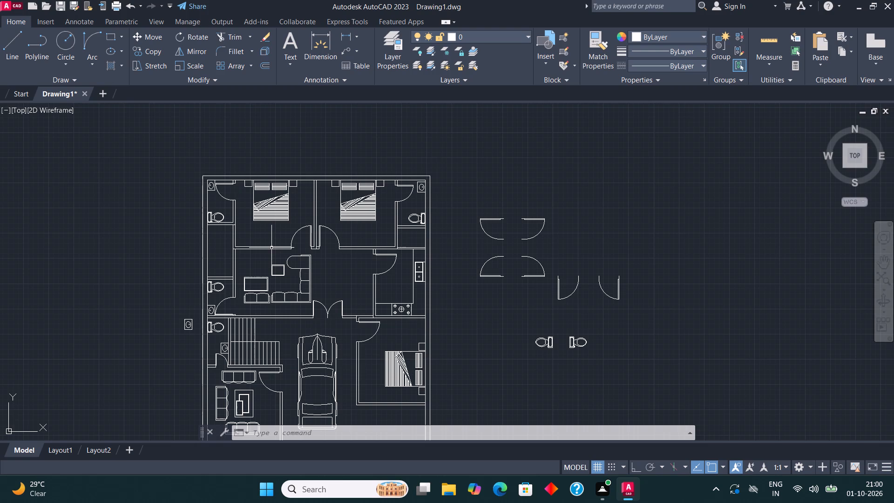
scroll(206, 240, "up", 1)
scroll(231, 195, "up", 3)
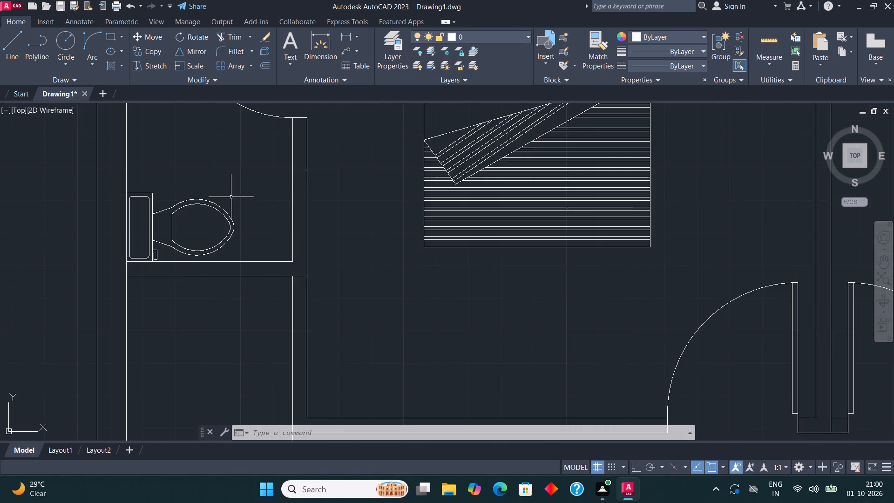
middle_click_drag(186, 272, 218, 250)
scroll(217, 248, "up", 1)
left_click(106, 34)
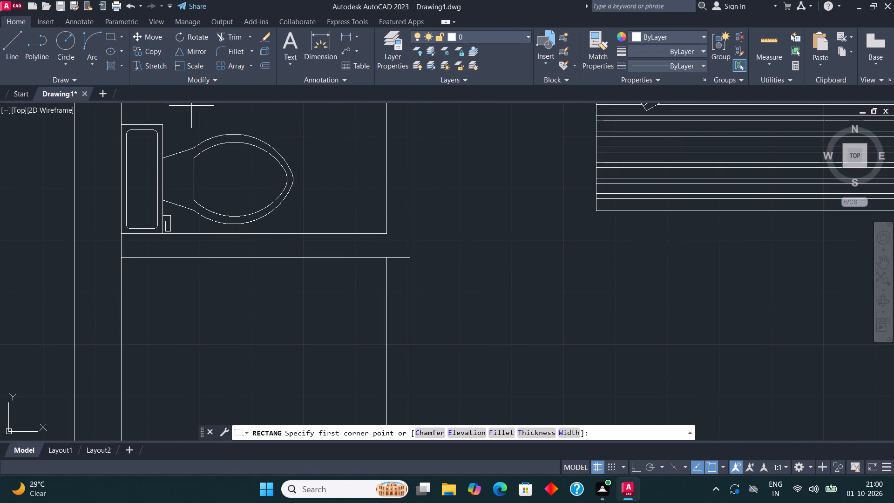
scroll(225, 238, "up", 1)
left_click(181, 233)
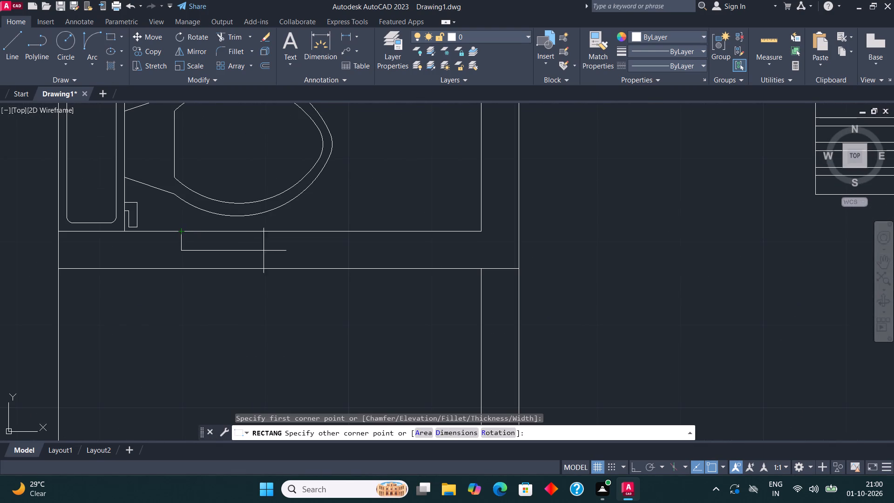
left_click(342, 270)
left_click(8, 48)
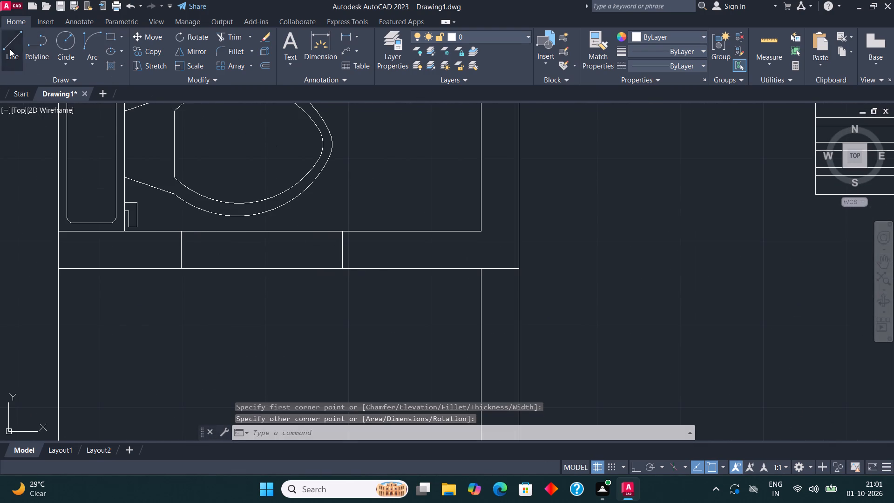
left_click(183, 248)
left_click(344, 251)
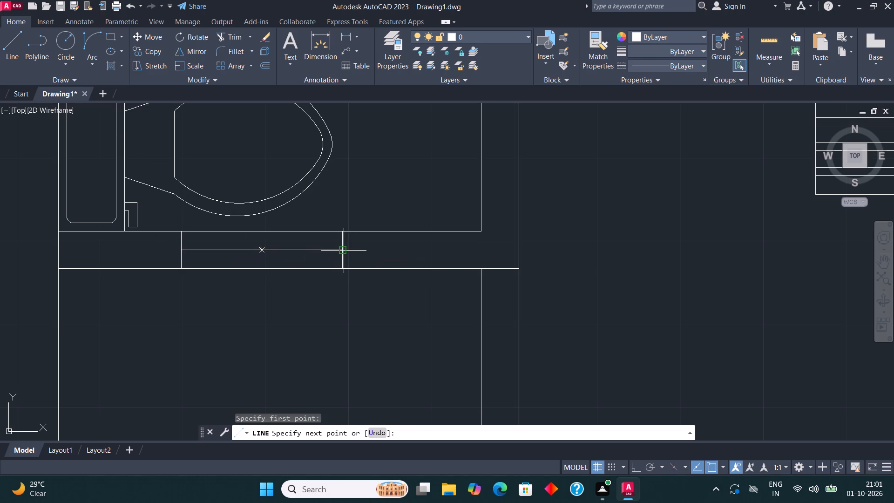
key("Escape")
Draw a window with a centre line in the northwest bedroom's west wall, from the shaft's northeast corner to the bedroom's south wall face.
scroll(191, 212, "down", 2)
middle_click_drag(196, 184, 200, 165)
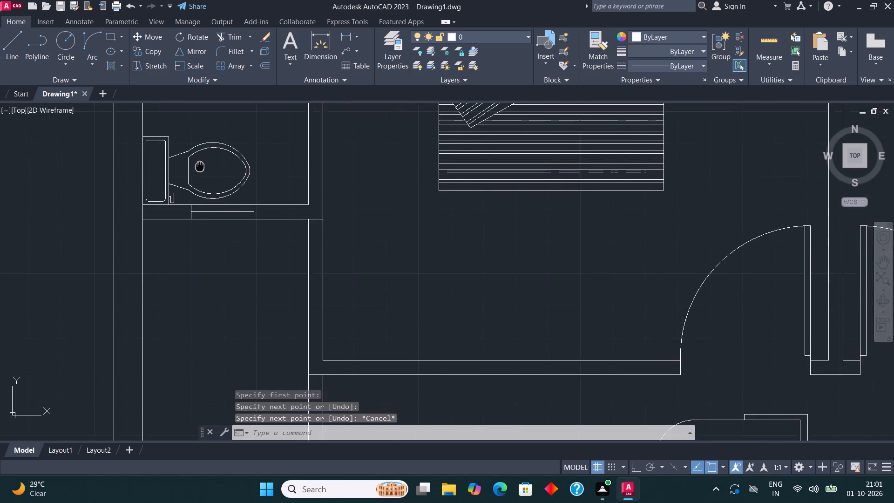
middle_click_drag(200, 165, 152, 131)
scroll(283, 216, "up", 1)
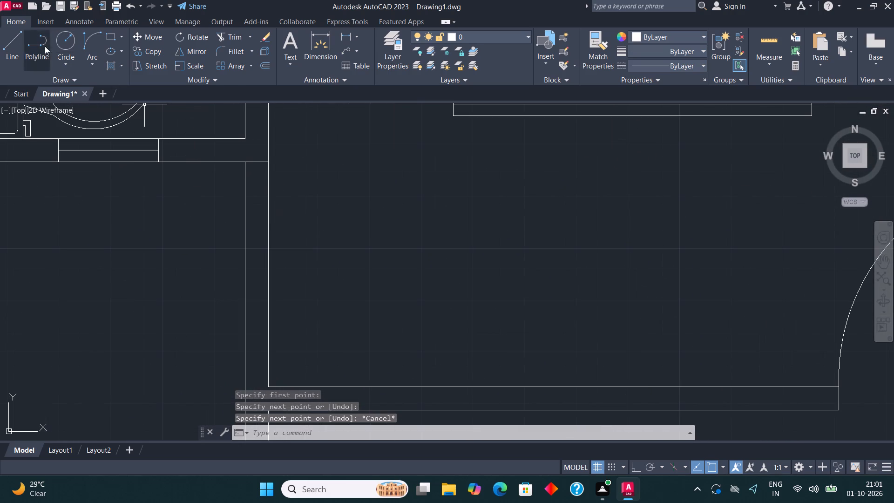
left_click(111, 35)
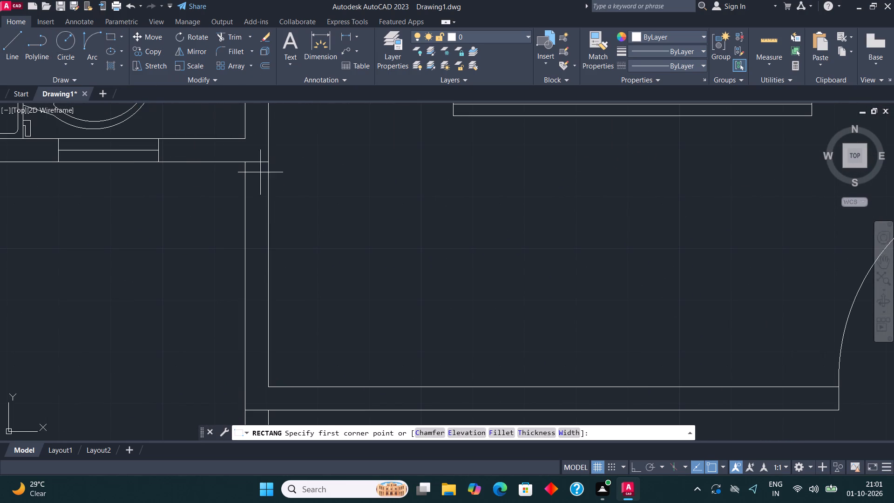
left_click(248, 165)
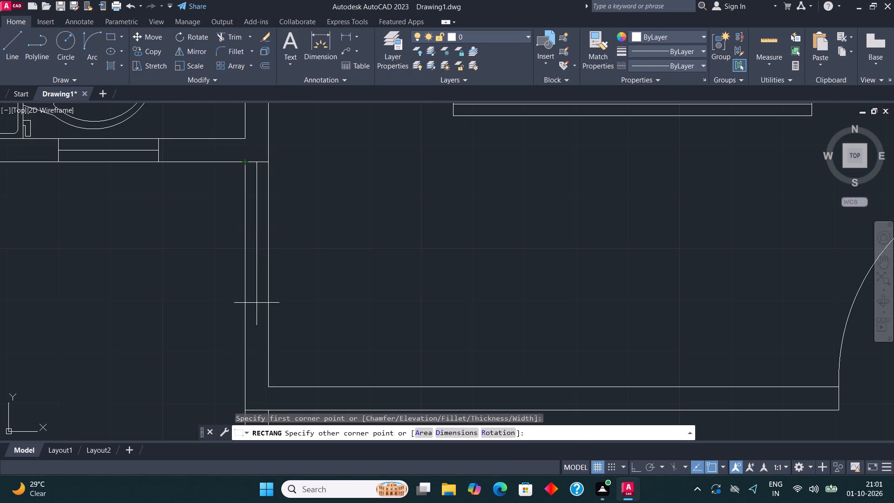
left_click(266, 383)
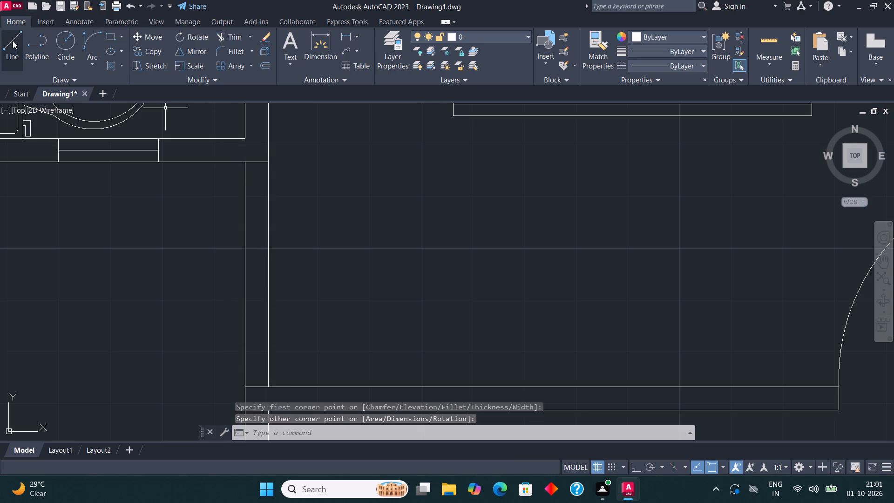
left_click(13, 41)
left_click(255, 162)
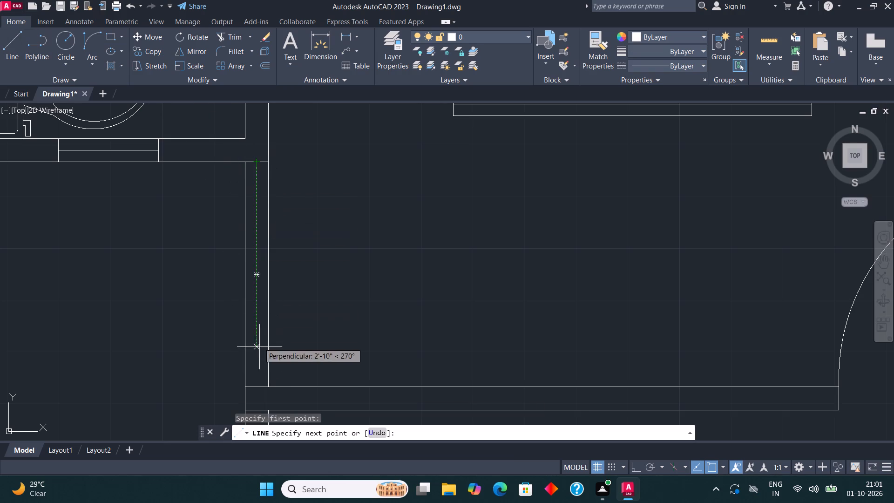
left_click(259, 386)
key("Escape")
Draw a window with a lengthwise centre line in the wall between the shaft and the hall, beside the tables.
scroll(290, 268, "down", 2)
middle_click_drag(279, 248, 278, 162)
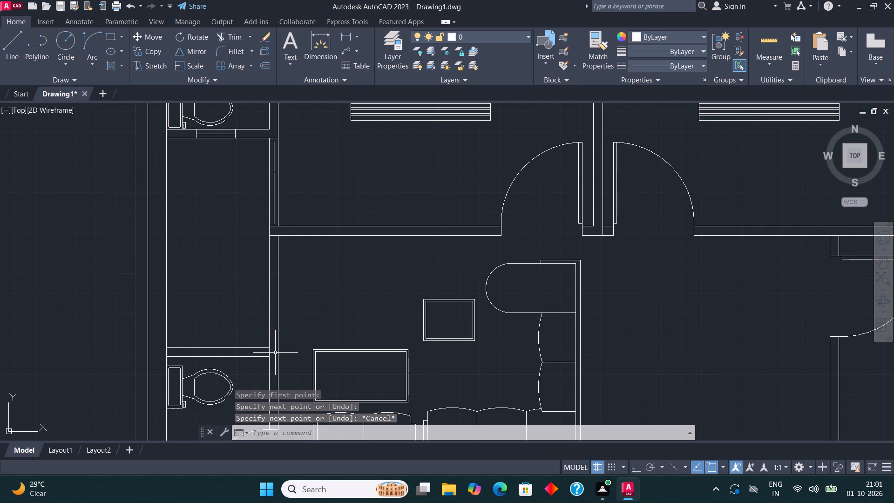
scroll(275, 353, "up", 1)
left_click(107, 32)
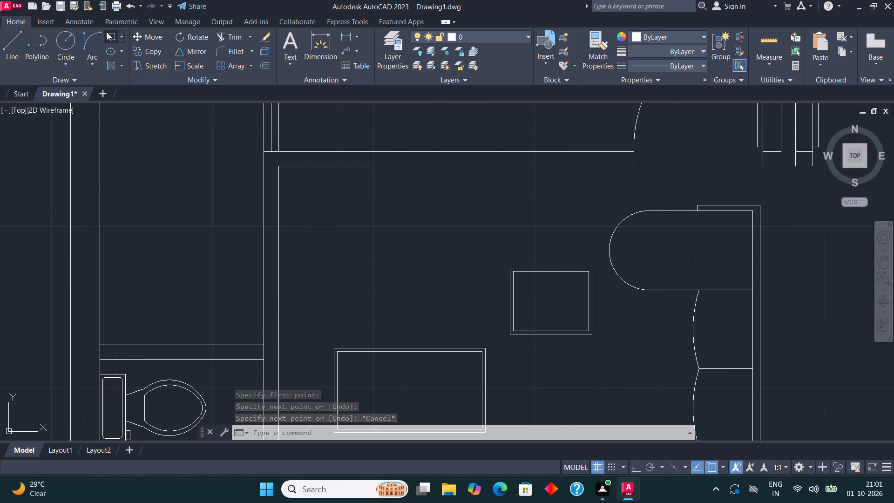
left_click(108, 32)
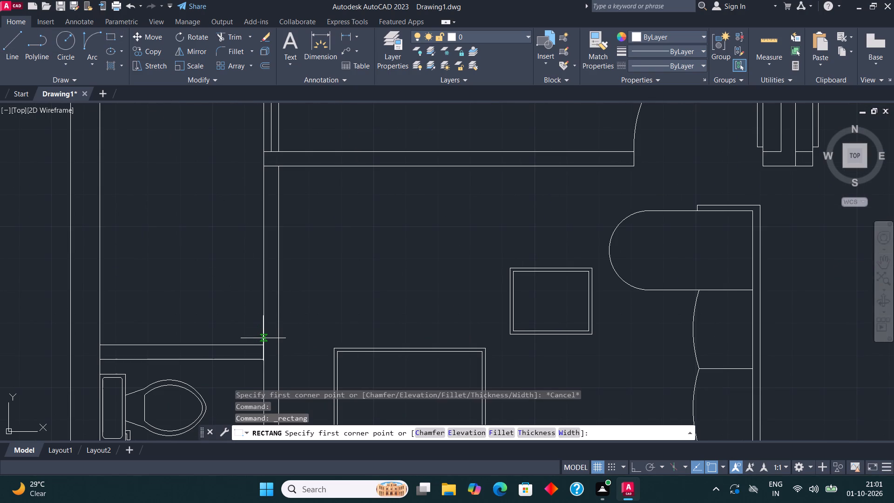
left_click(263, 329)
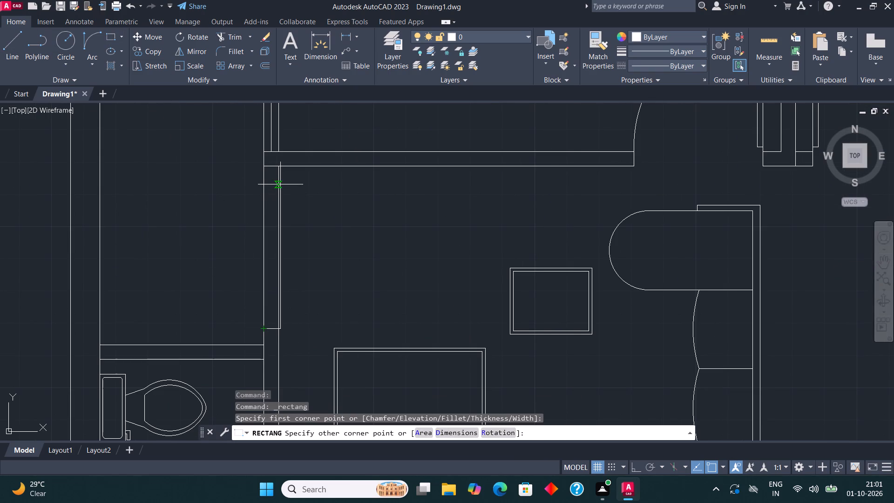
left_click(279, 178)
left_click(8, 33)
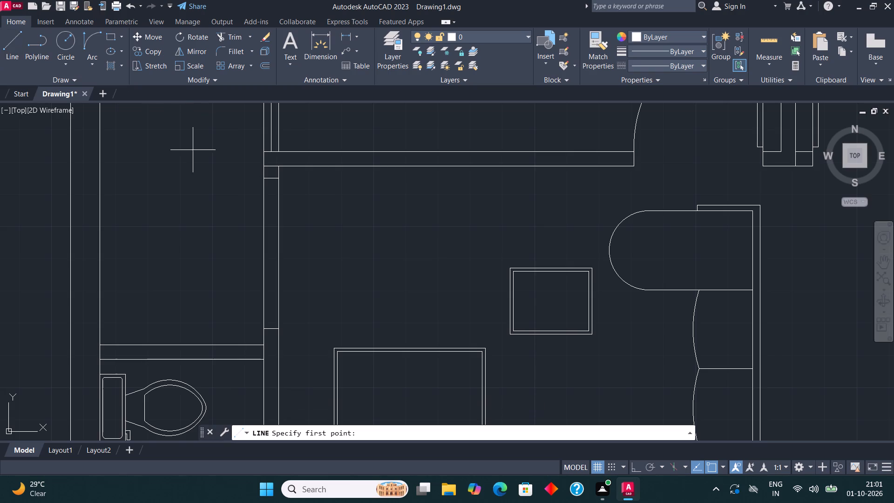
left_click(271, 329)
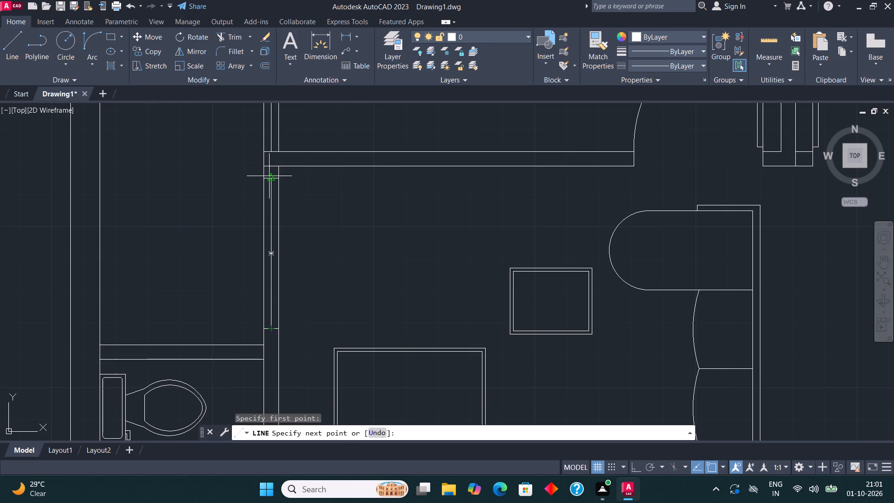
left_click(271, 180)
key("Escape")
Copy the northwest toilet's window into the north wall of the toilet south of the shaft.
scroll(246, 155, "down", 2)
middle_click_drag(250, 156, 248, 125)
middle_click_drag(201, 189, 214, 313)
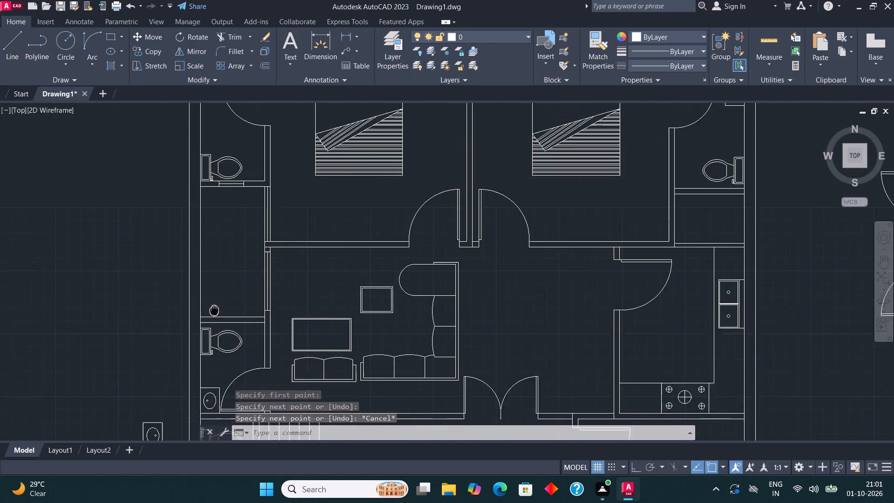
middle_click_drag(214, 313, 217, 321)
scroll(219, 199, "up", 2)
left_click(220, 212)
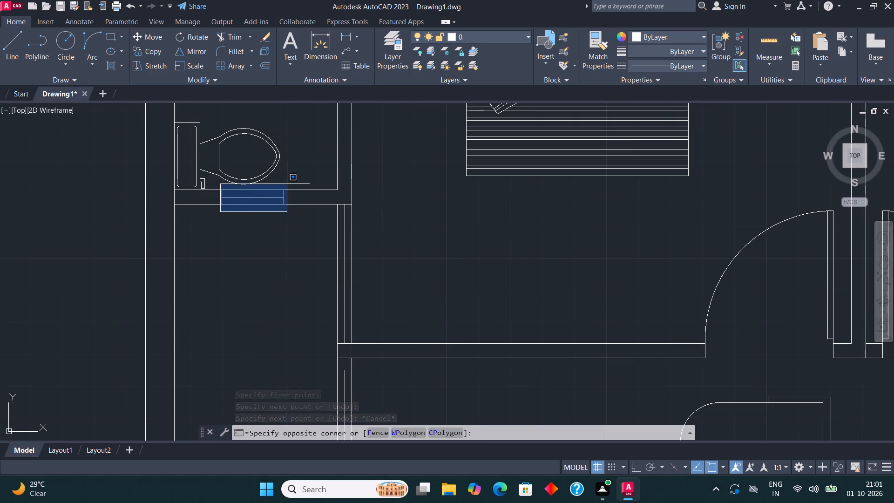
left_click(287, 184)
left_click(156, 52)
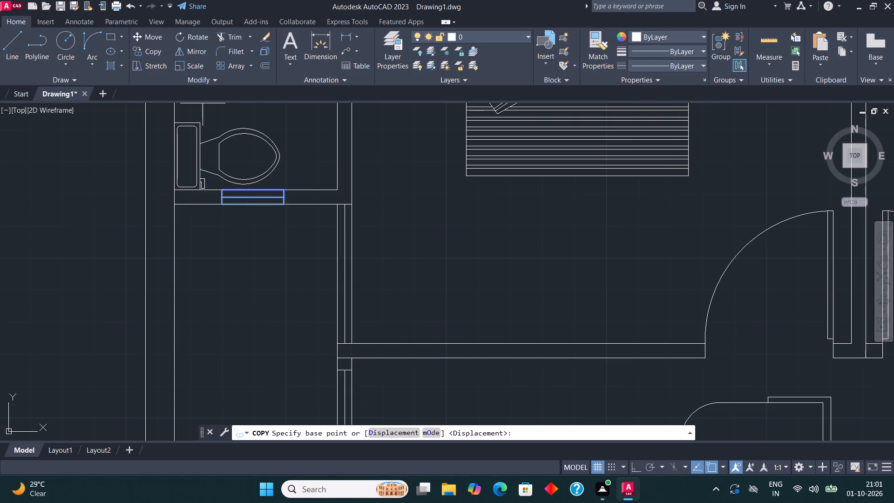
left_click(284, 186)
scroll(307, 137, "down", 2)
scroll(288, 308, "up", 3)
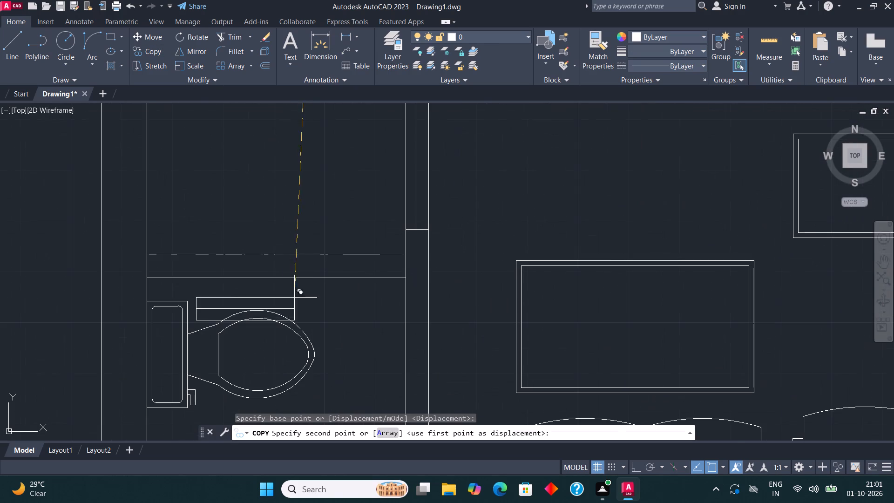
left_click(313, 257)
key("Escape")
Draw a window in the southwest sitting room's south wall: a rectangle across the wall thickness with a lengthwise centre line.
scroll(256, 215, "down", 1)
middle_click(256, 138)
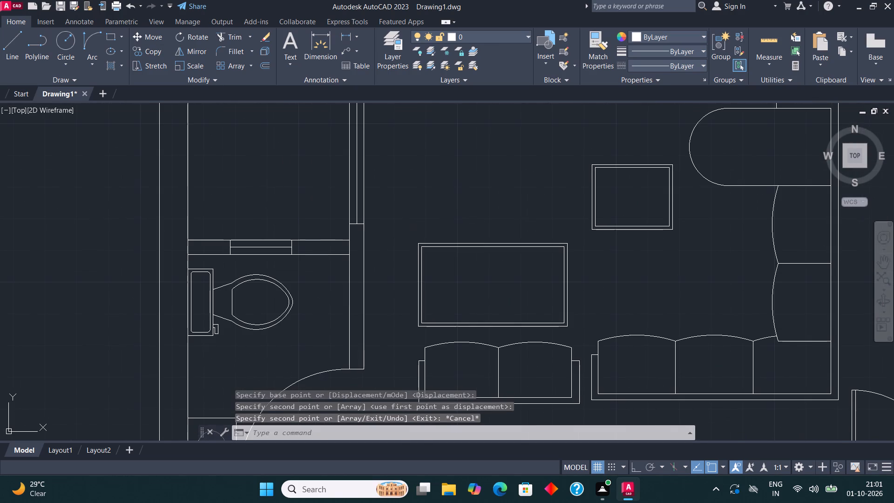
scroll(248, 155, "down", 2)
middle_click_drag(253, 206, 202, 111)
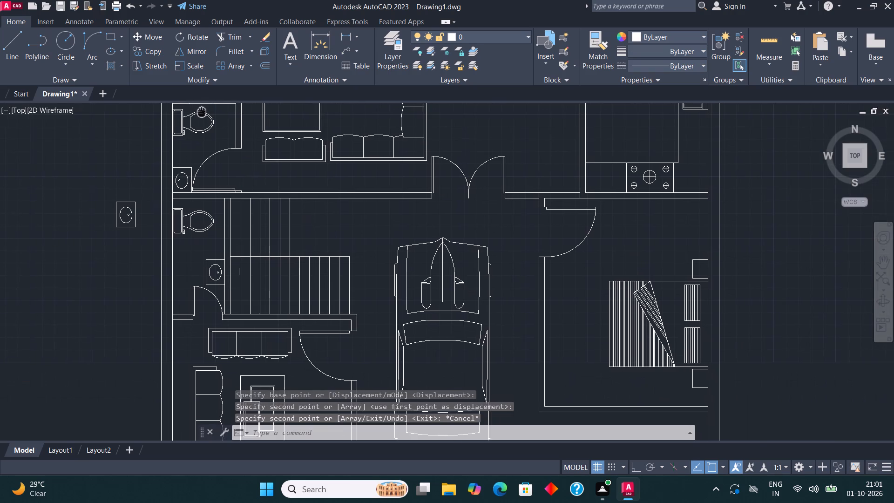
middle_click_drag(202, 111, 201, 111)
middle_click_drag(207, 258, 213, 88)
scroll(253, 362, "up", 2)
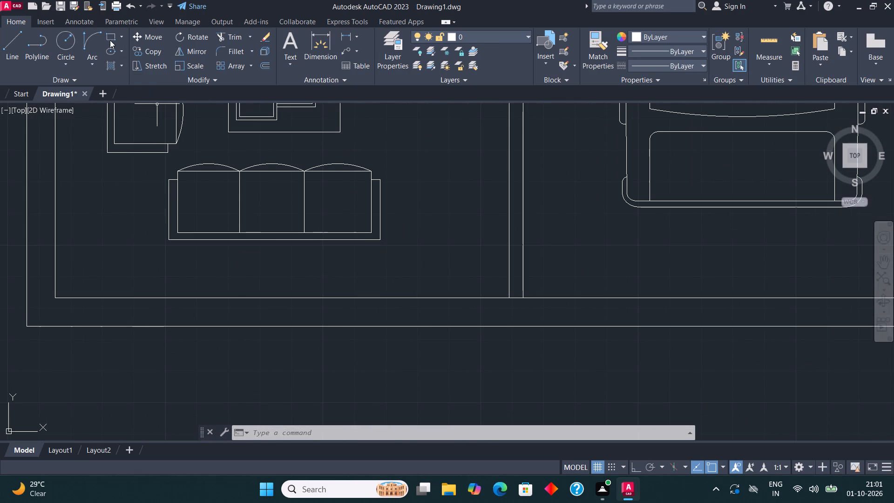
left_click(109, 39)
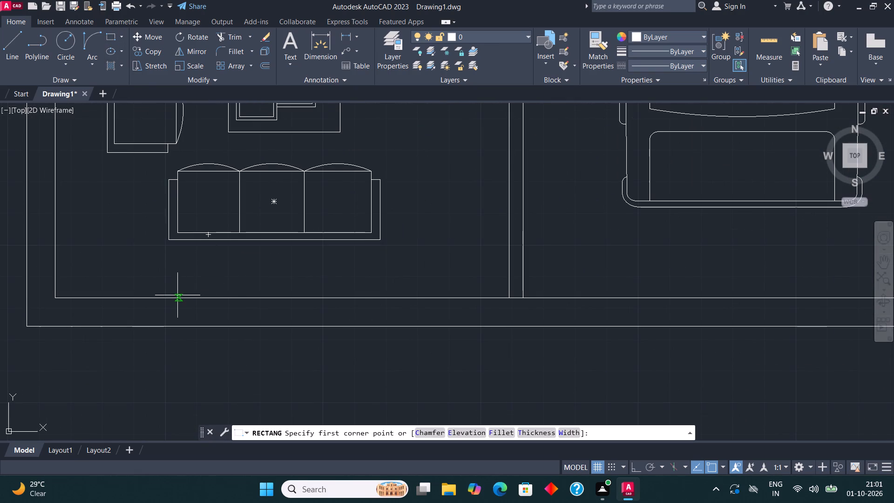
left_click(174, 297)
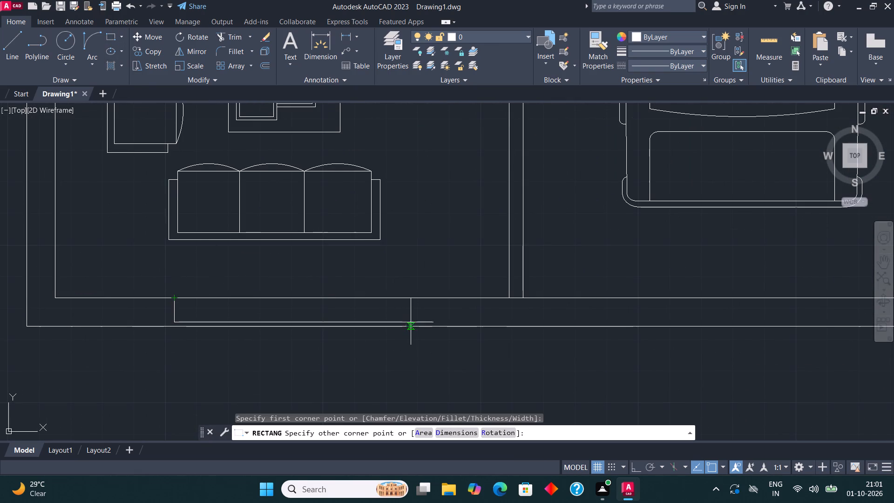
left_click(411, 324)
left_click(8, 35)
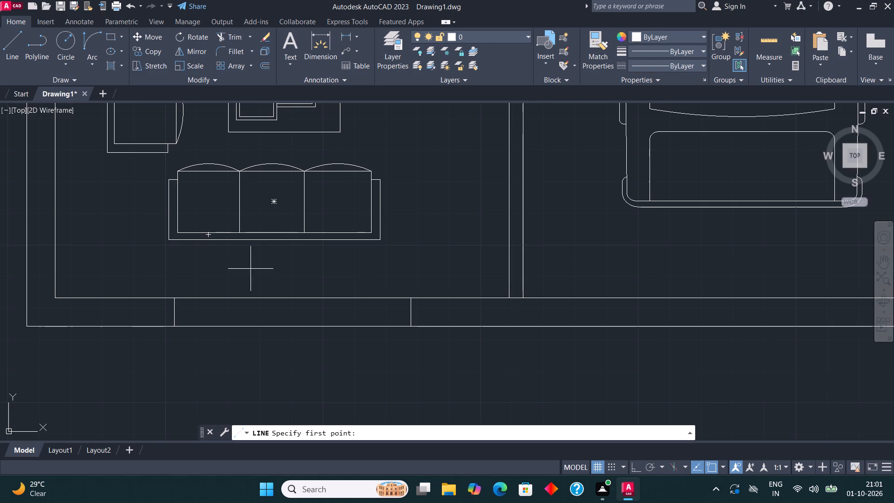
left_click(178, 310)
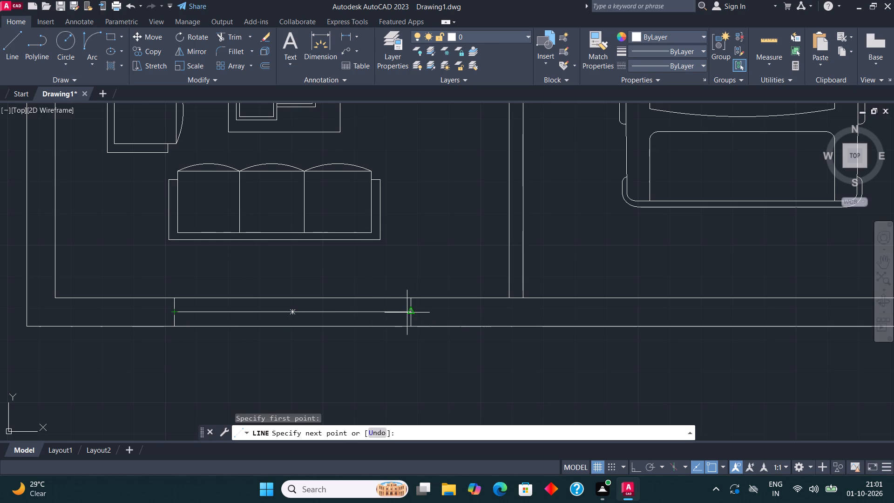
left_click(408, 313)
key("Escape")
Draw a window with a lengthwise centre line in the wall between the hall and the car porch, west of the double door.
scroll(212, 324, "down", 2)
middle_click_drag(186, 306, 168, 294)
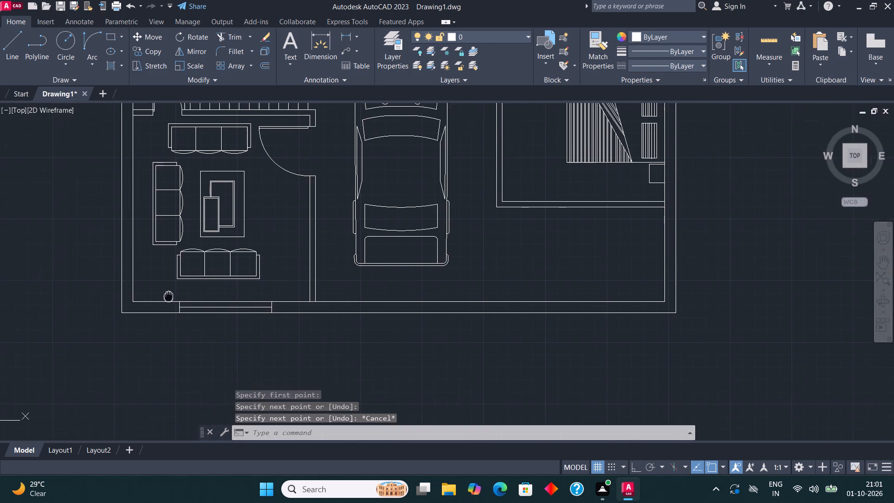
middle_click_drag(168, 294, 136, 285)
middle_click_drag(261, 246, 269, 408)
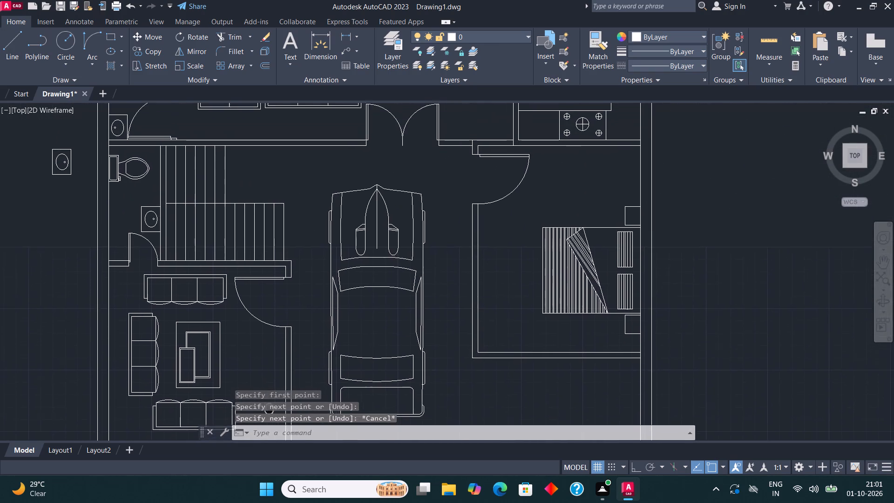
middle_click_drag(269, 408, 267, 435)
middle_click_drag(316, 204, 320, 245)
scroll(286, 153, "up", 1)
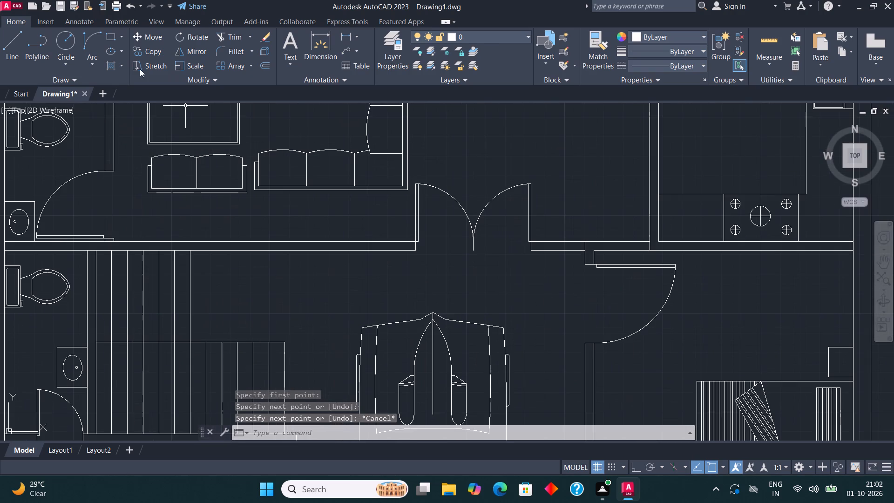
left_click(108, 36)
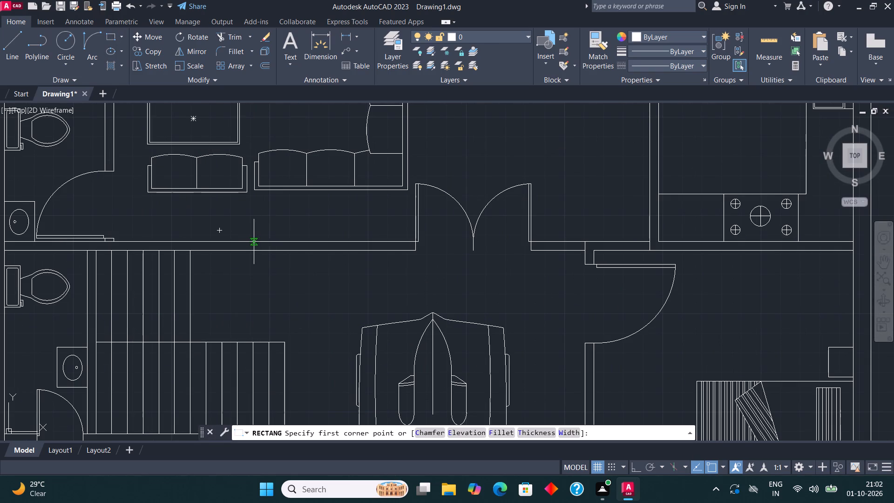
left_click(250, 241)
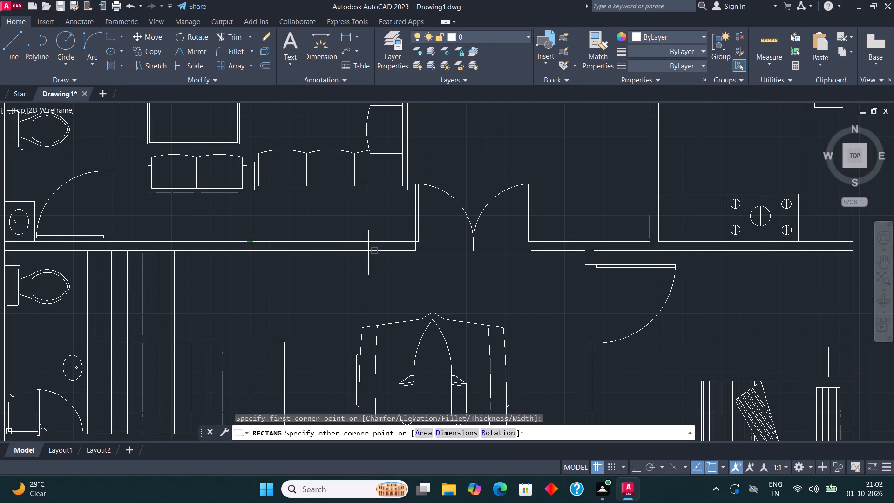
left_click(371, 251)
left_click(11, 39)
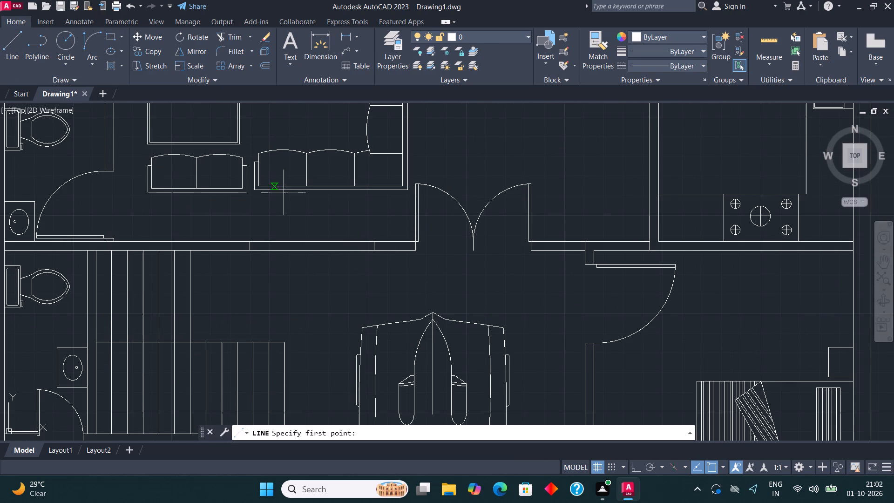
scroll(276, 245, "up", 2)
left_click(209, 248)
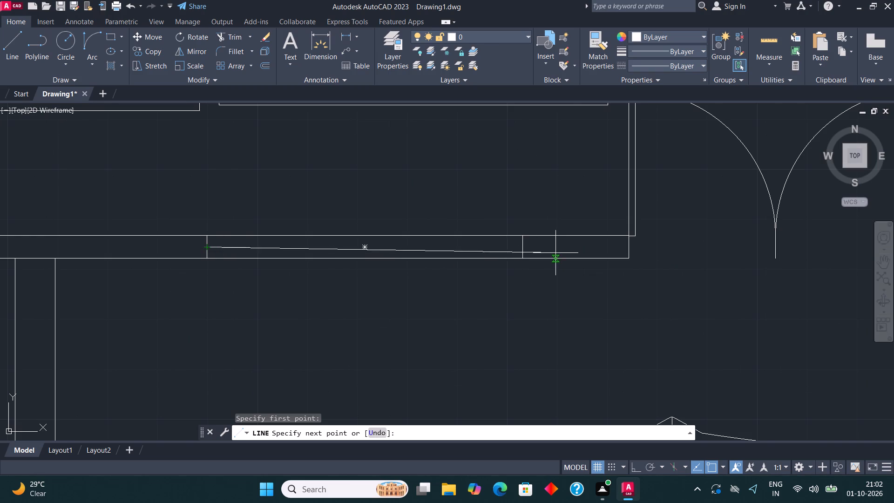
left_click(523, 245)
key("Escape")
Stretch the outer line of the southeast bedroom's south wall 4.5" southward to thicken the wall.
scroll(291, 222, "down", 3)
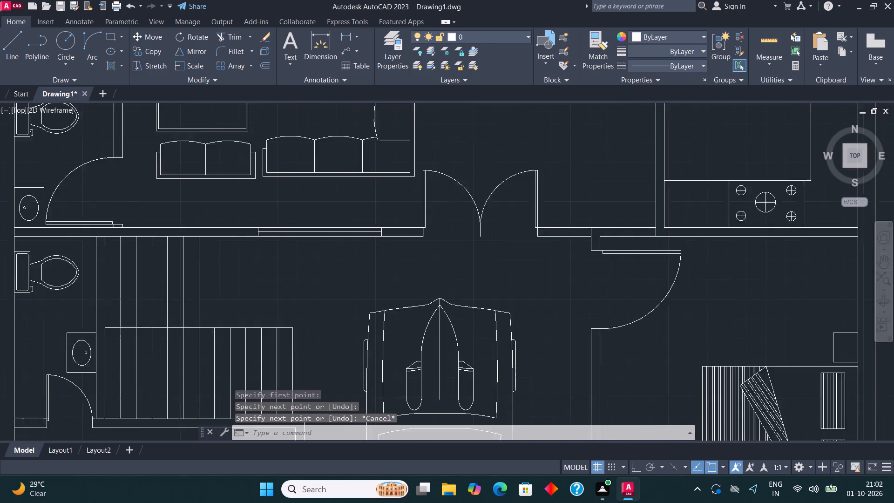
middle_click_drag(290, 212, 307, 113)
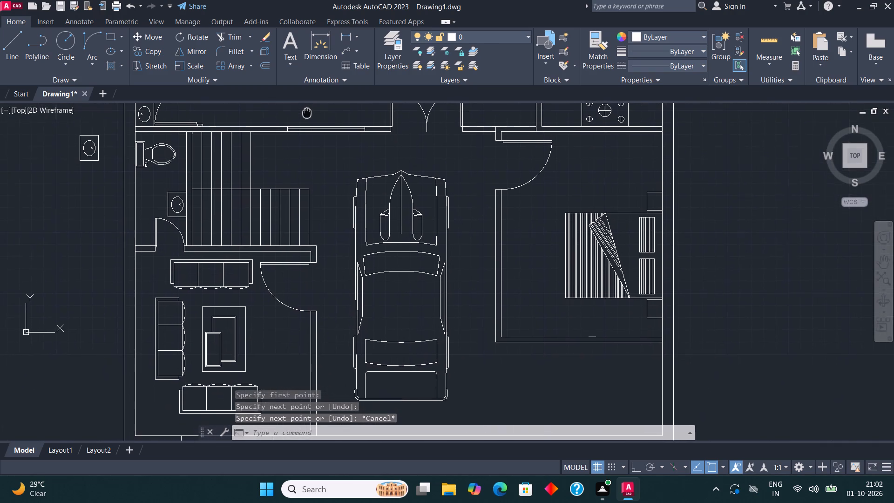
middle_click_drag(307, 113, 307, 112)
middle_click_drag(325, 251, 339, 165)
middle_click_drag(350, 310, 360, 282)
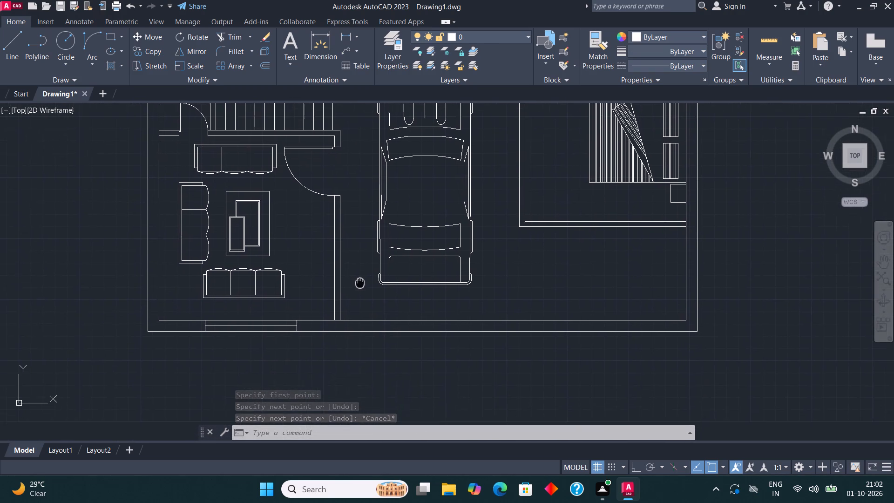
middle_click_drag(360, 282, 359, 274)
middle_click_drag(443, 278, 217, 360)
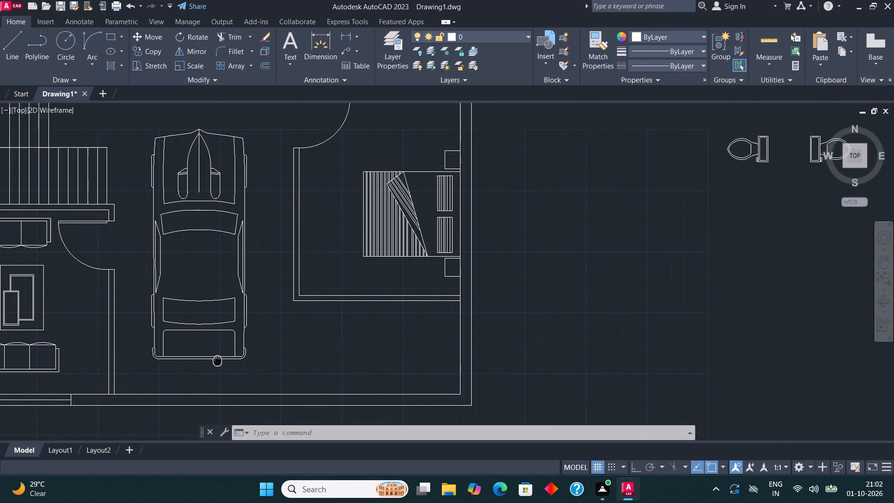
middle_click_drag(217, 360, 176, 381)
middle_click_drag(345, 318, 333, 318)
scroll(321, 327, "up", 1)
left_click(311, 322)
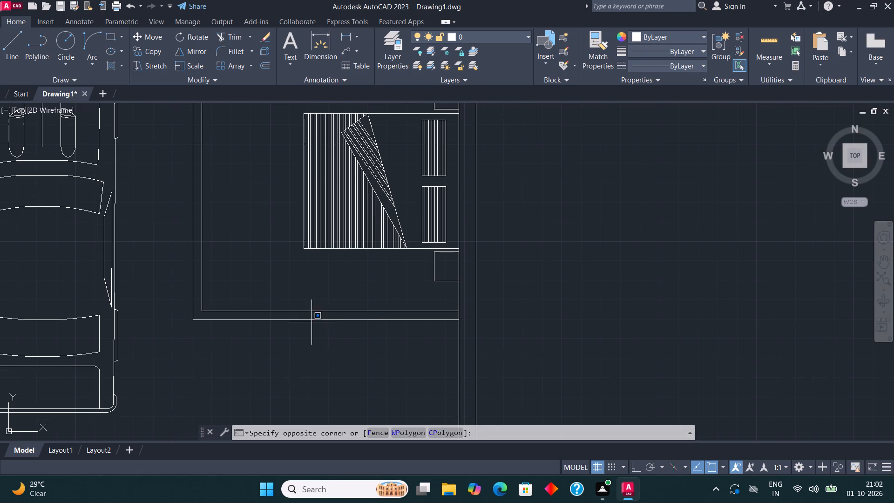
left_click(311, 317)
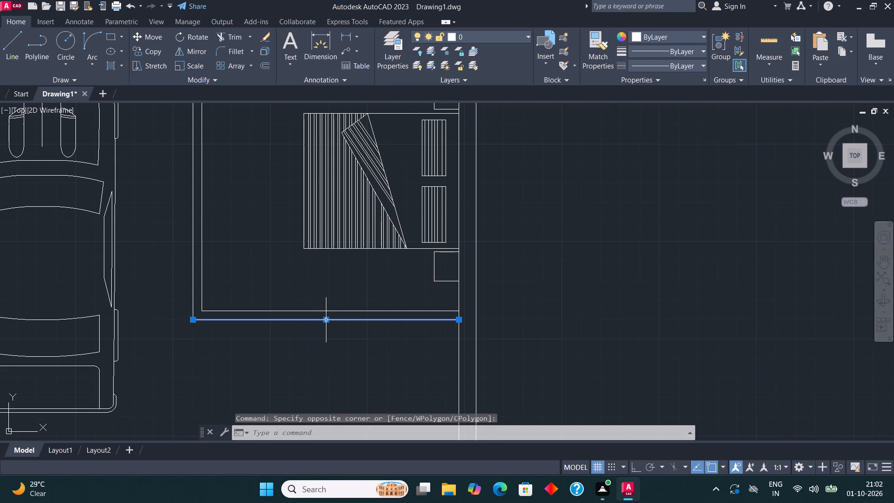
left_click(324, 320)
type("4.5\"")
key("Return")
key("Escape")
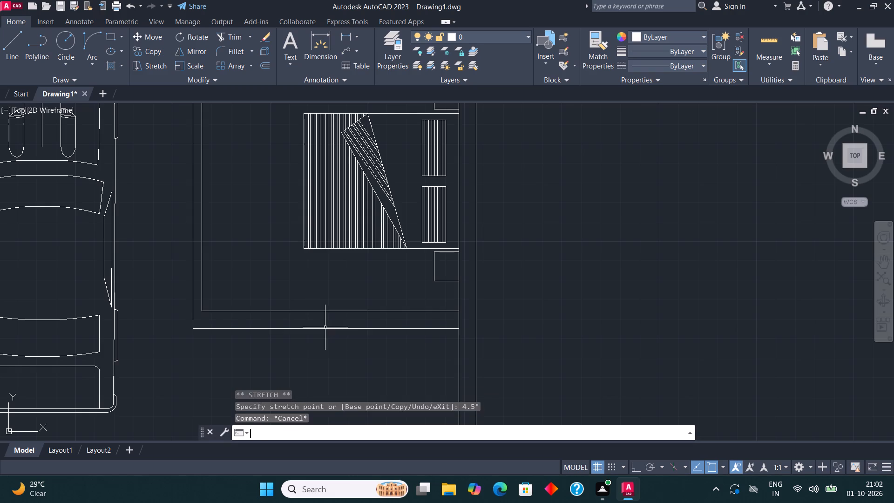
Fillet the outer west and south wall lines of the southeast bedroom so they meet at the southwest corner.
middle_click_drag(349, 333, 395, 383)
scroll(291, 282, "down", 1)
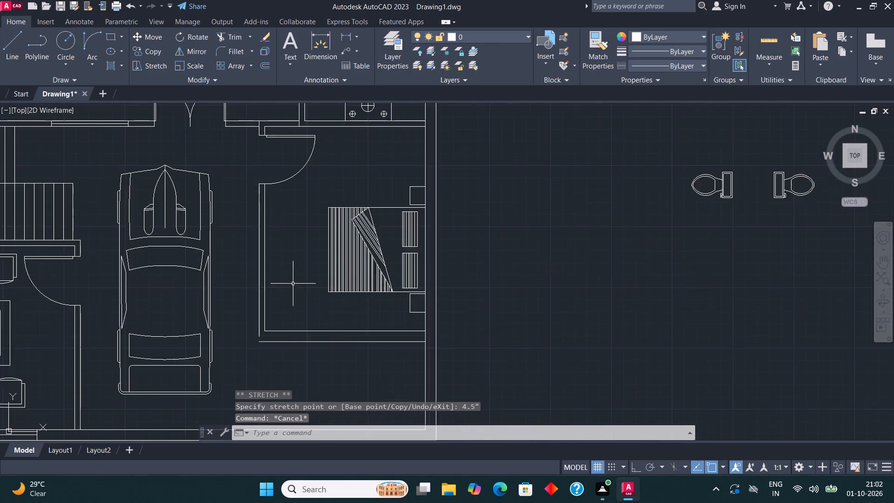
scroll(293, 284, "down", 1)
middle_click_drag(301, 283, 310, 285)
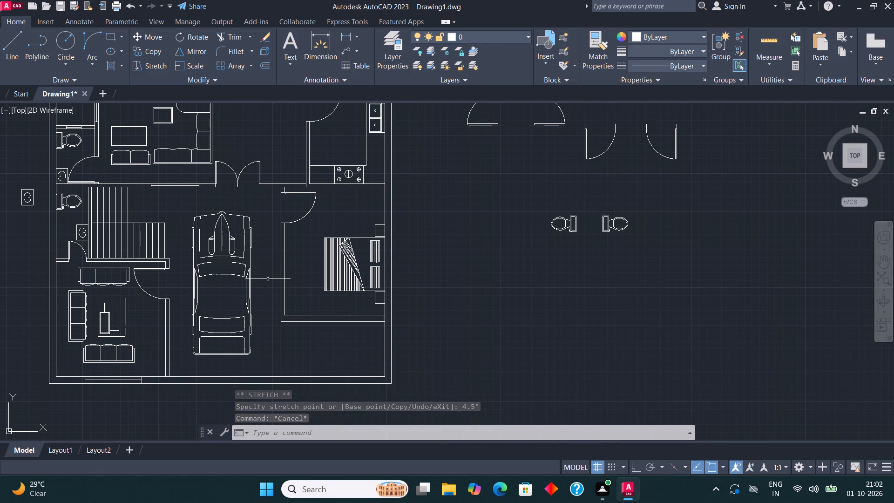
scroll(288, 322, "up", 3)
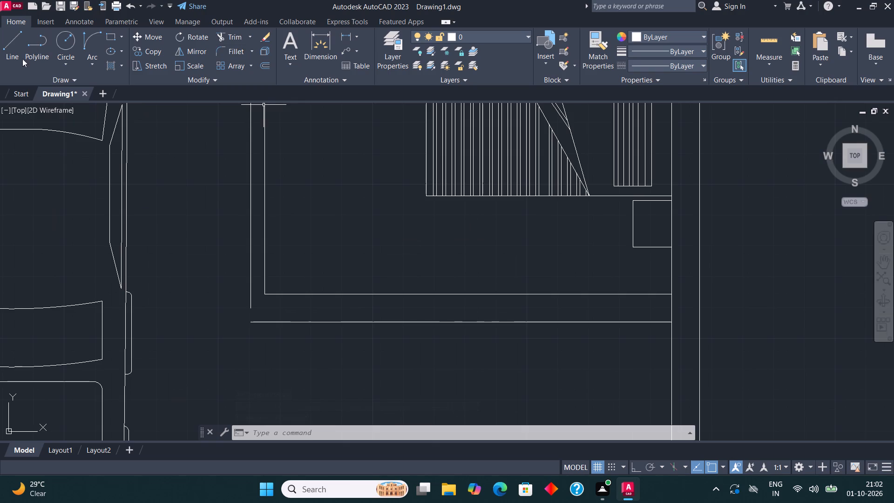
left_click(238, 51)
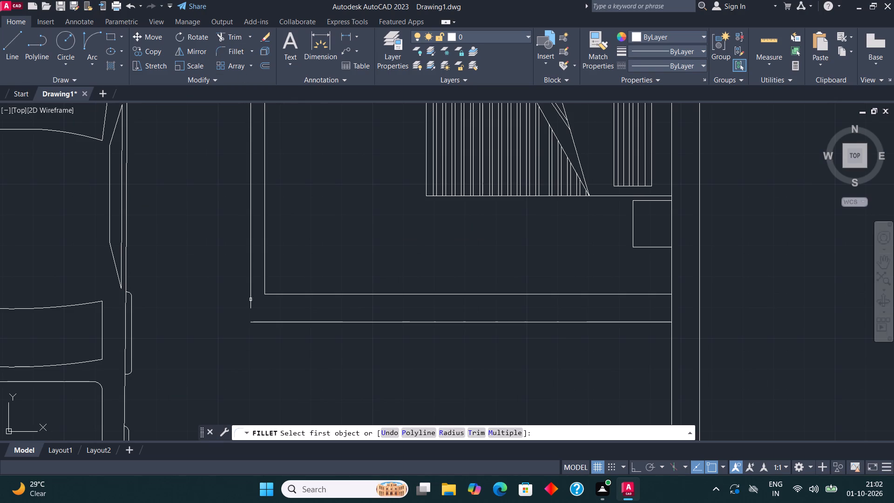
left_click(250, 298)
left_click(263, 320)
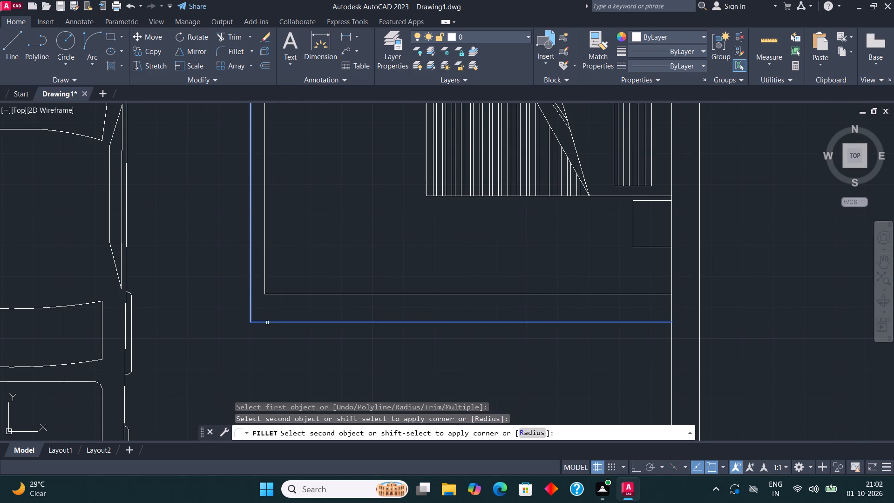
left_click(268, 323)
Copy the southwest sitting room's window, with its centre line, into the southeast bedroom's south wall.
scroll(320, 290, "down", 3)
middle_click_drag(345, 294, 372, 266)
scroll(57, 328, "up", 1)
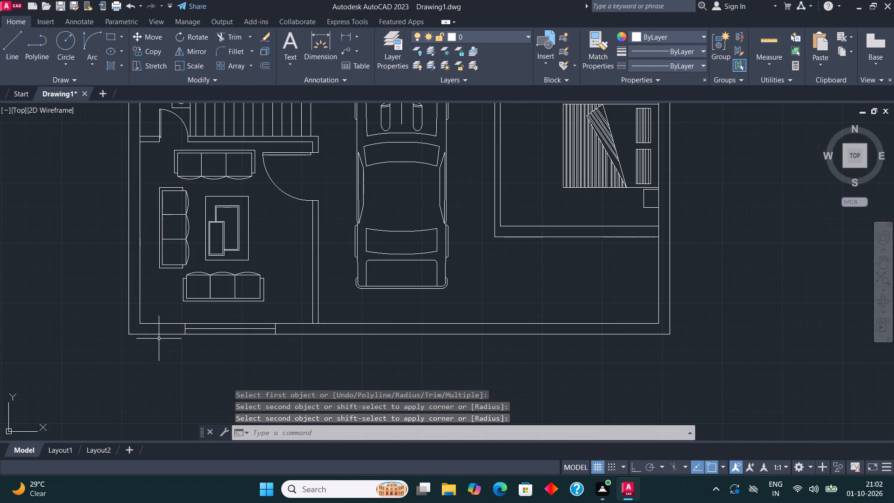
left_click(163, 340)
left_click(289, 317)
left_click(151, 44)
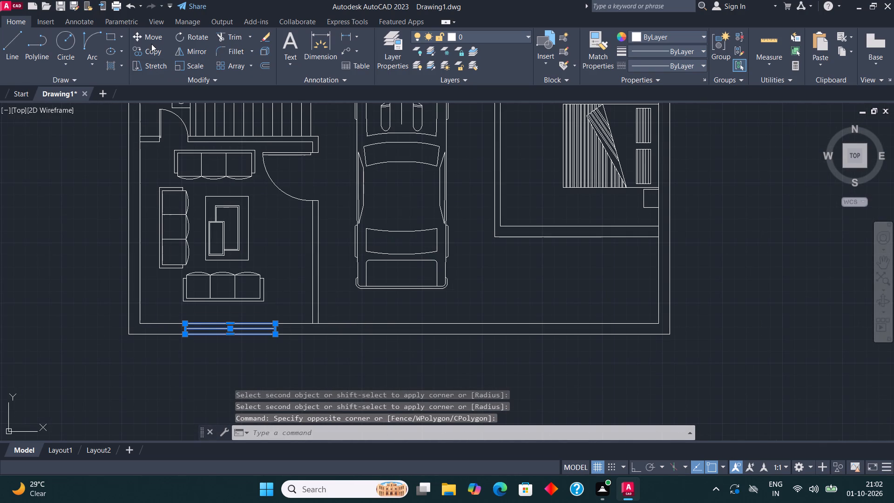
left_click(152, 52)
left_click(275, 320)
scroll(176, 318, "down", 3)
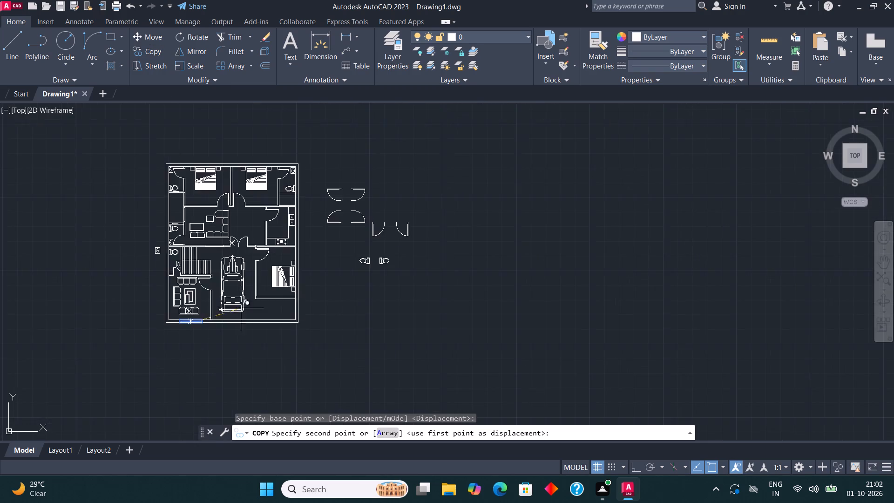
scroll(298, 290, "up", 3)
scroll(228, 326, "up", 3)
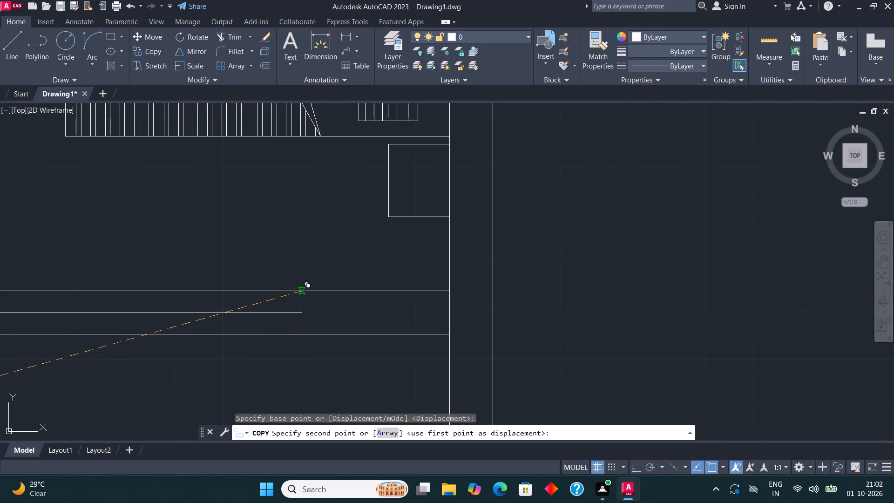
left_click(303, 291)
scroll(290, 289, "down", 3)
key("Escape")
Draw a window with a lengthwise centre line in the kitchen's east wall, beside the double sink.
middle_click_drag(317, 279, 424, 270)
middle_click_drag(323, 190, 324, 246)
scroll(330, 261, "down", 1)
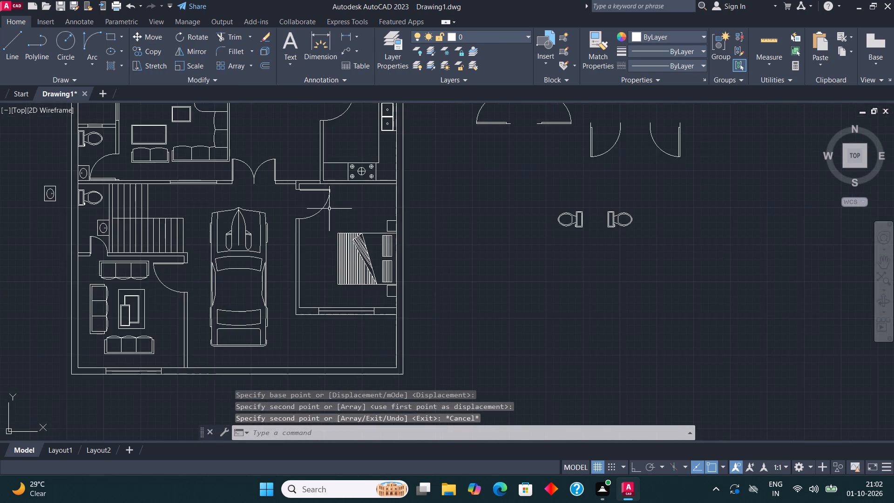
scroll(329, 208, "up", 1)
middle_click_drag(330, 208, 271, 326)
middle_click_drag(391, 184, 381, 202)
middle_click_drag(372, 237, 353, 285)
scroll(358, 231, "up", 1)
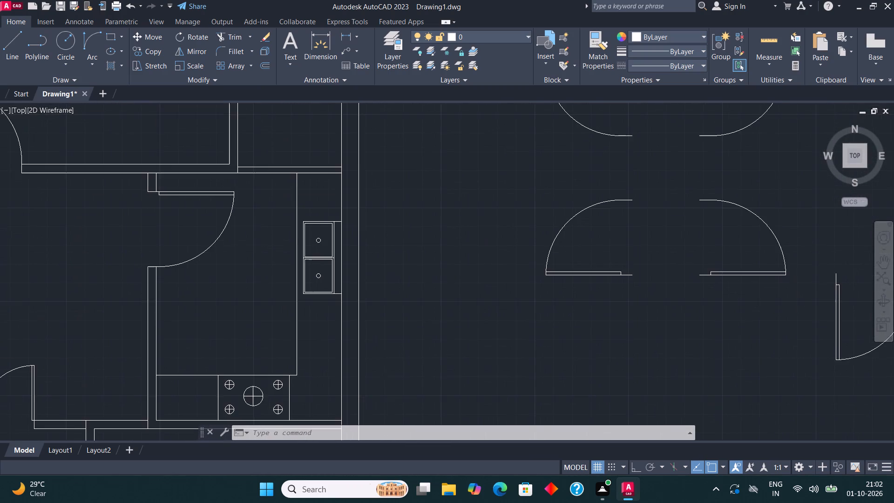
scroll(358, 231, "up", 1)
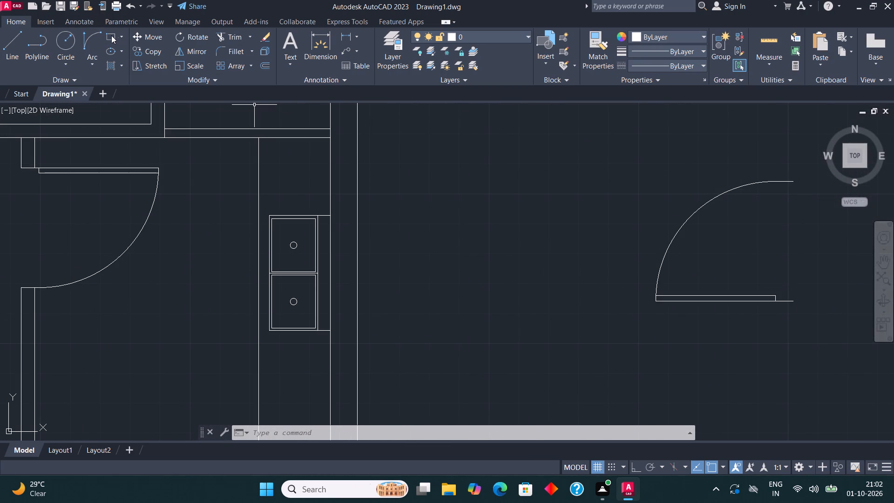
left_click(105, 39)
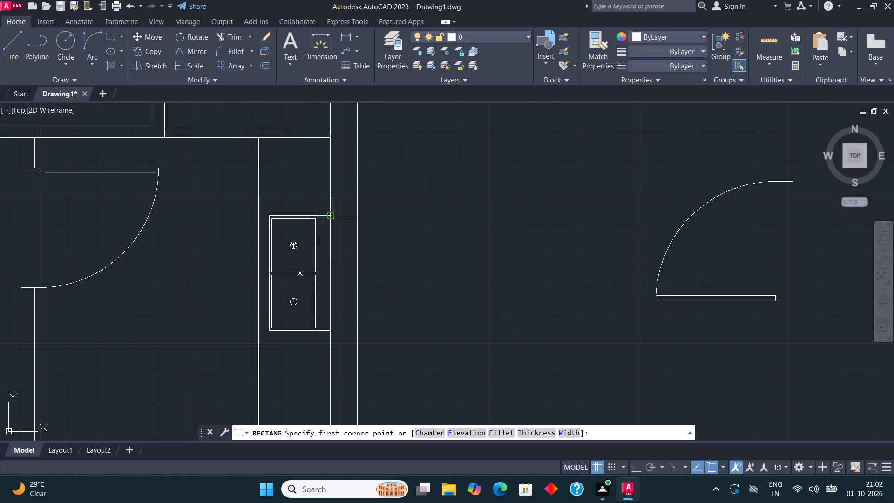
left_click(335, 230)
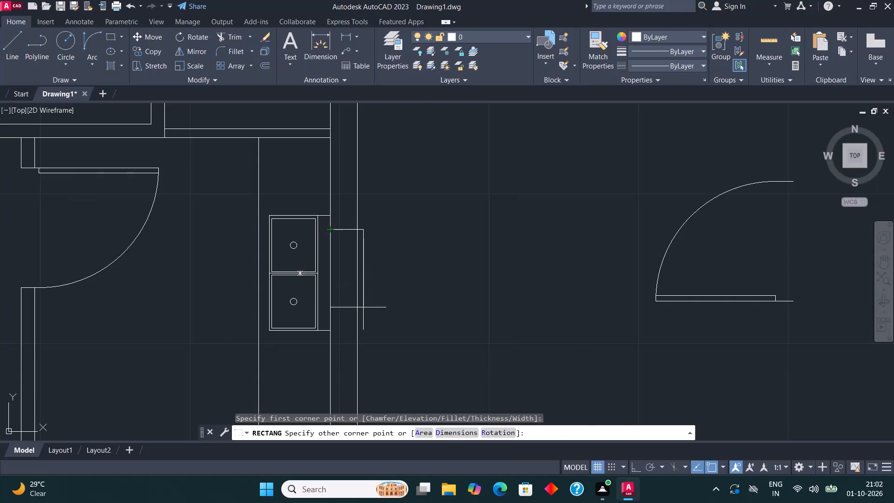
left_click(357, 325)
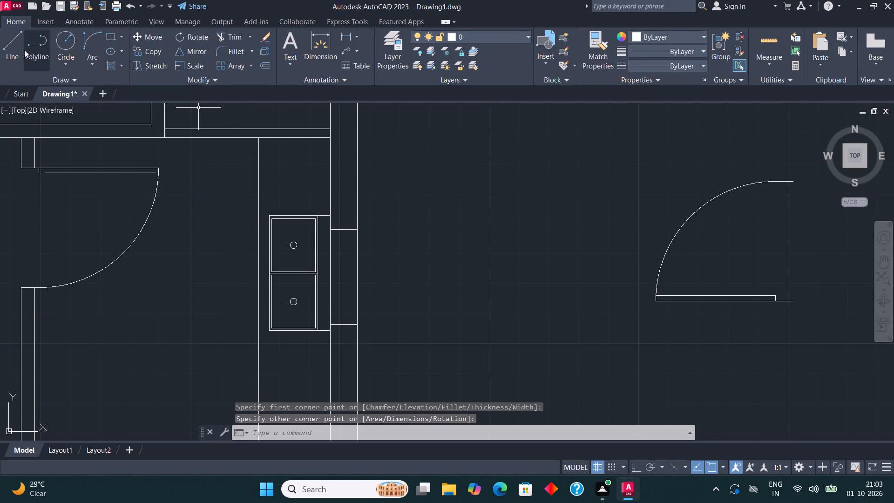
left_click(12, 41)
left_click(346, 321)
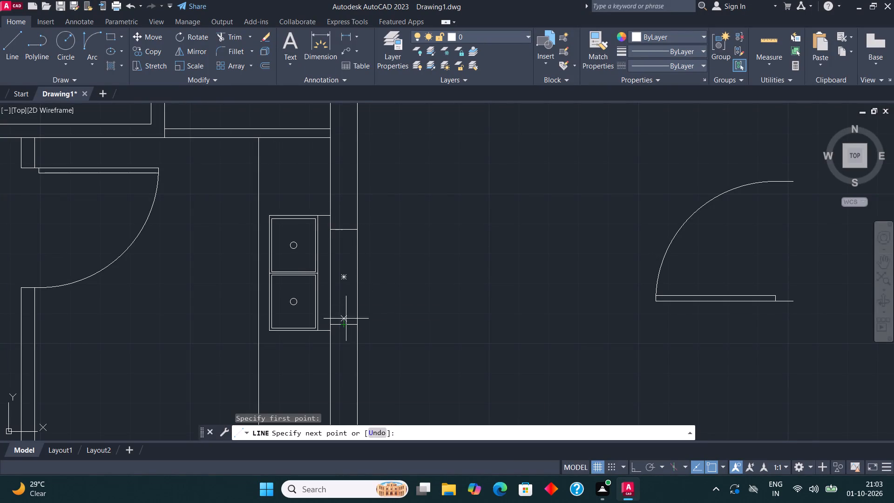
left_click(347, 234)
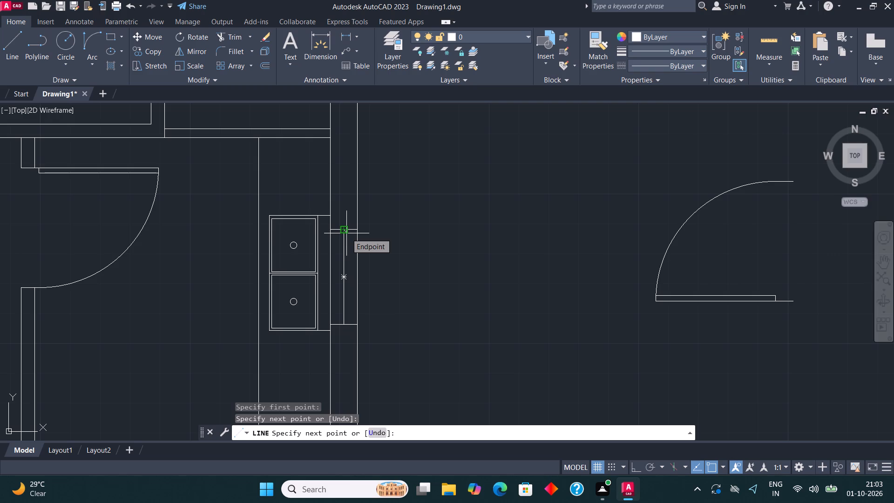
key("Escape")
Draw a window with a lengthwise centre line in the northeast bathroom's east wall, behind the toilet.
scroll(350, 242, "down", 2)
middle_click_drag(317, 253, 336, 246)
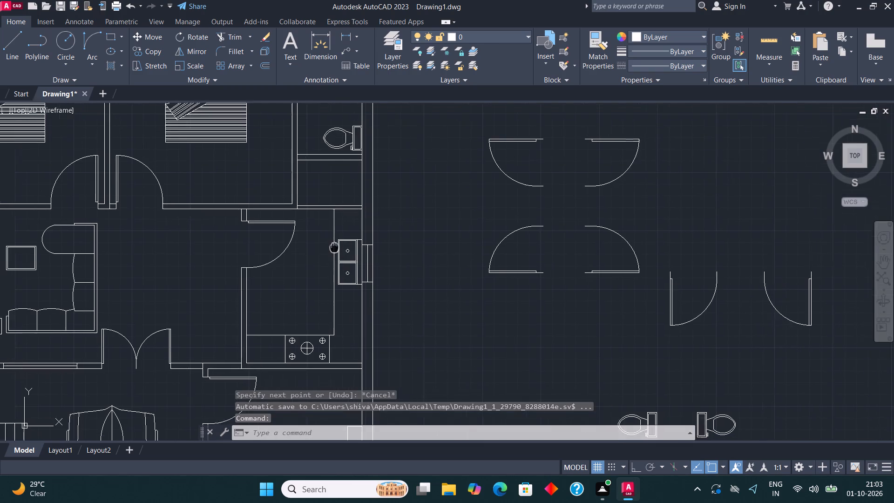
middle_click_drag(336, 246, 365, 220)
middle_click_drag(367, 229, 392, 350)
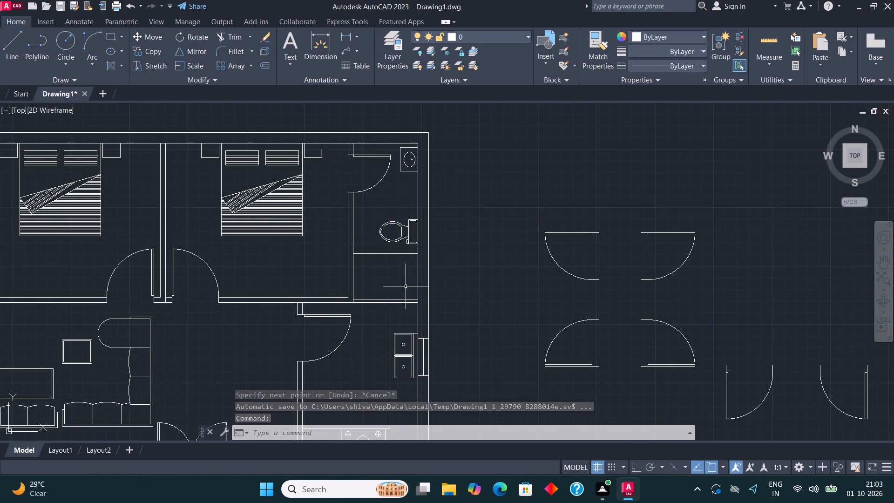
scroll(402, 281, "down", 1)
middle_click_drag(318, 218, 222, 219)
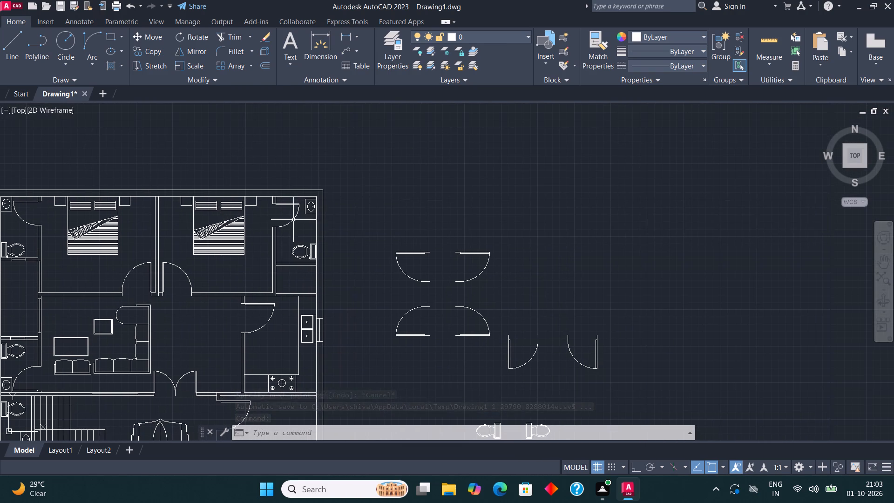
scroll(320, 226, "up", 3)
left_click(111, 34)
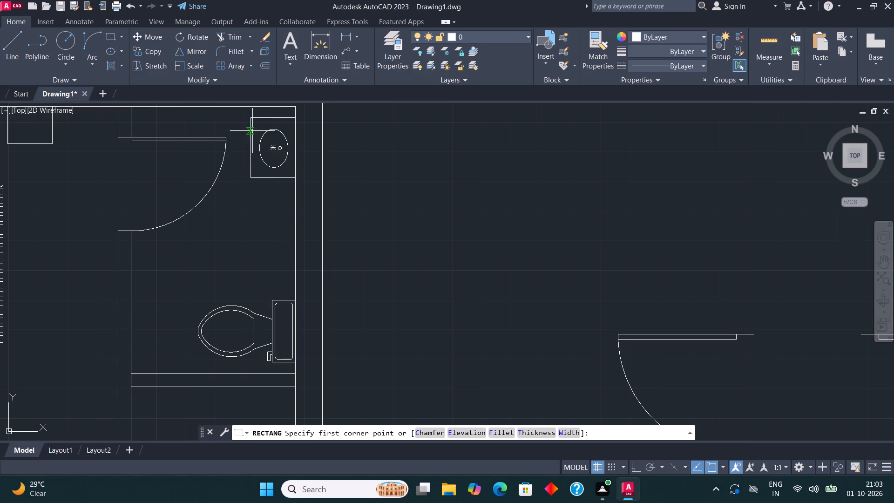
left_click(298, 367)
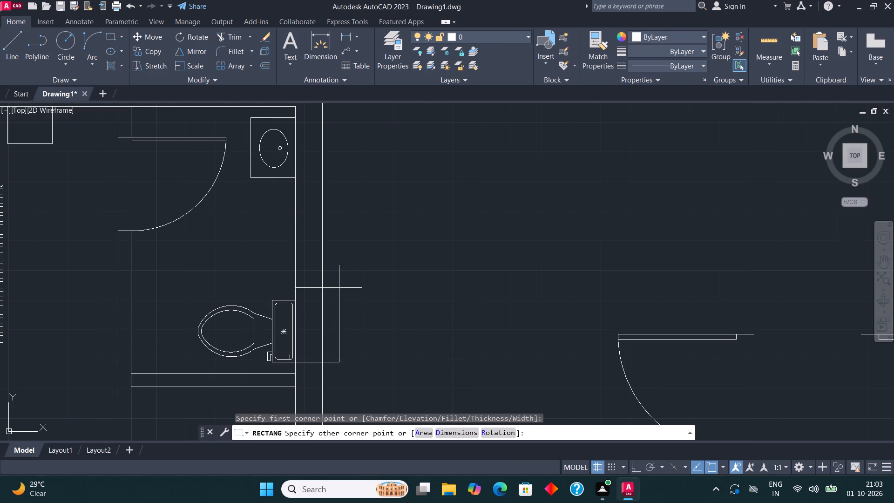
left_click(324, 281)
left_click(14, 42)
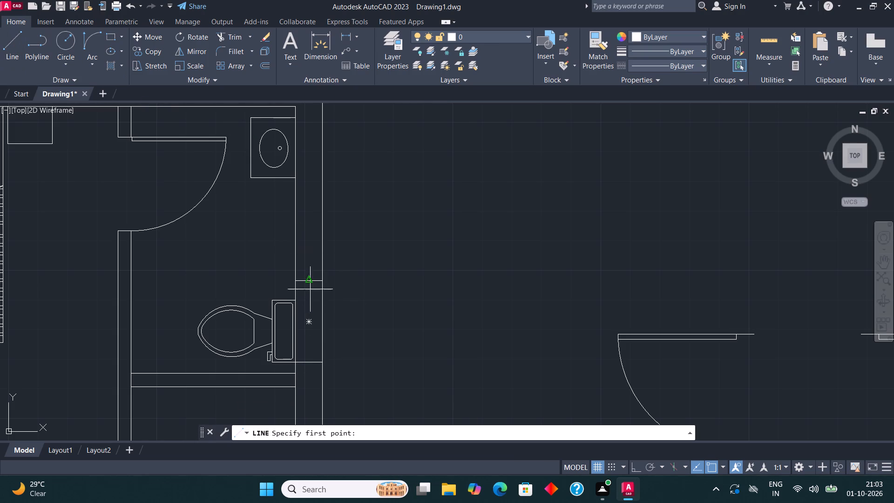
left_click(312, 360)
left_click(309, 283)
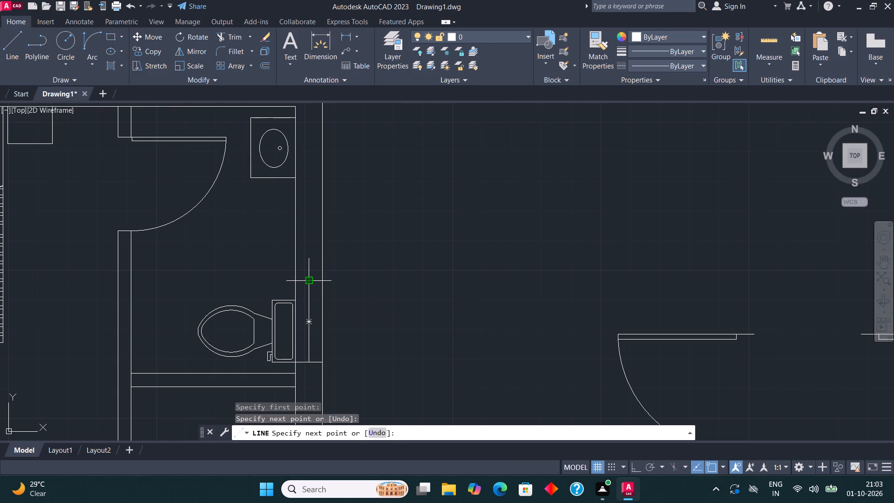
scroll(313, 280, "down", 3)
middle_click_drag(338, 287, 392, 297)
key("Escape")
Copy the northeast bathroom's window, with its centre line, into the northwest bathroom's west wall behind the toilet.
scroll(360, 302, "up", 3)
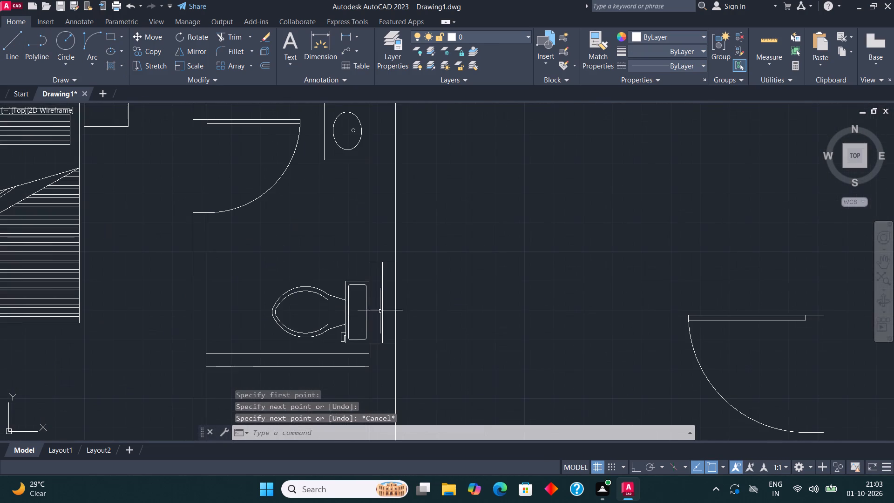
left_click(363, 348)
left_click(412, 244)
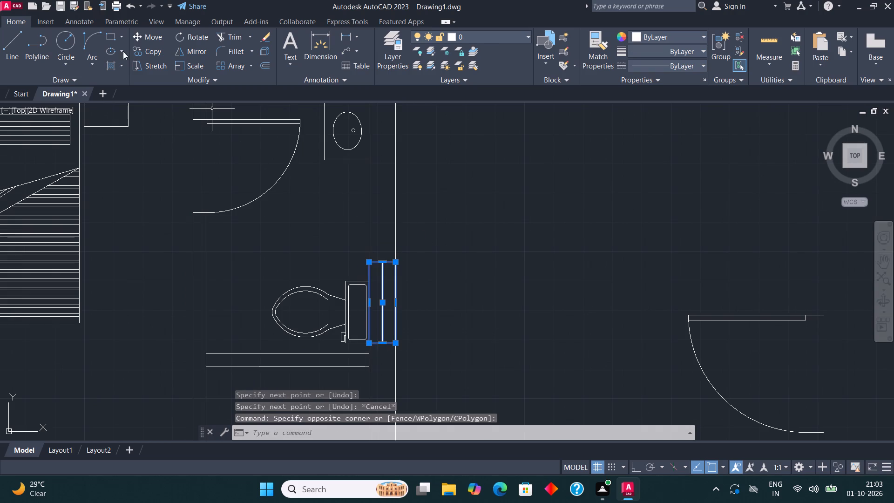
left_click(151, 54)
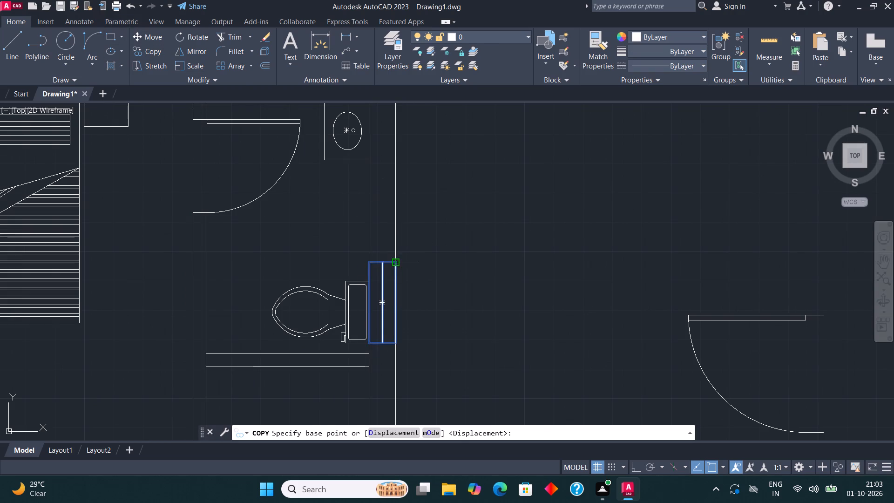
left_click(394, 259)
scroll(515, 216, "down", 3)
scroll(150, 246, "up", 4)
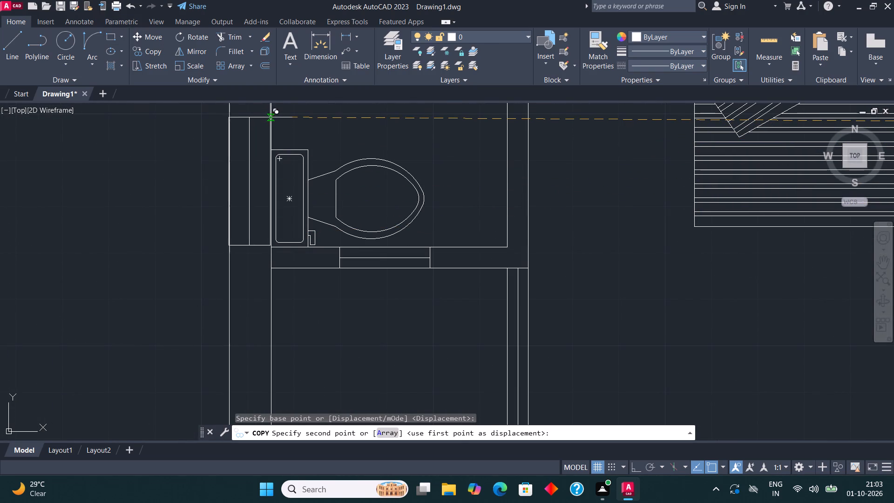
left_click(271, 116)
scroll(183, 165, "down", 2)
middle_click_drag(180, 166, 98, 211)
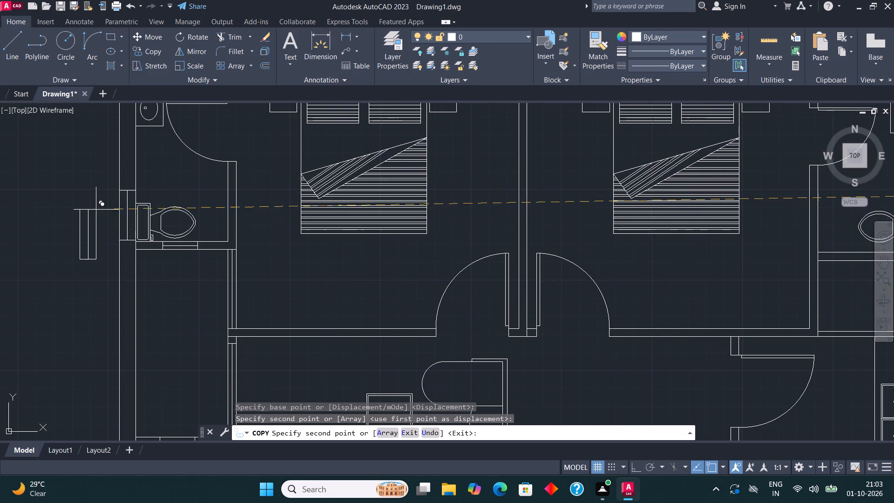
key("Escape")
Draw a window with a lengthwise centre line in the northwest bedroom's north wall, behind the head of the bed.
scroll(95, 214, "down", 1)
middle_click_drag(95, 219, 62, 216)
middle_click_drag(637, 150, 661, 193)
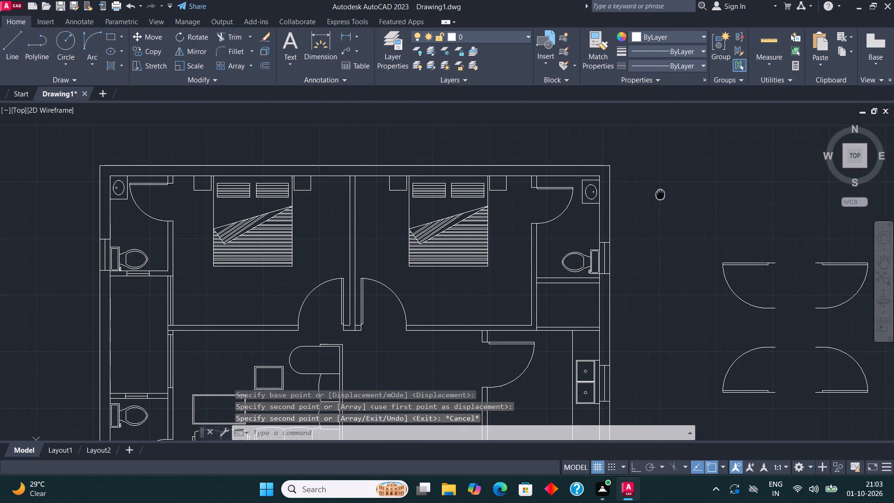
middle_click_drag(661, 193, 664, 199)
scroll(155, 129, "up", 1)
scroll(346, 197, "up", 1)
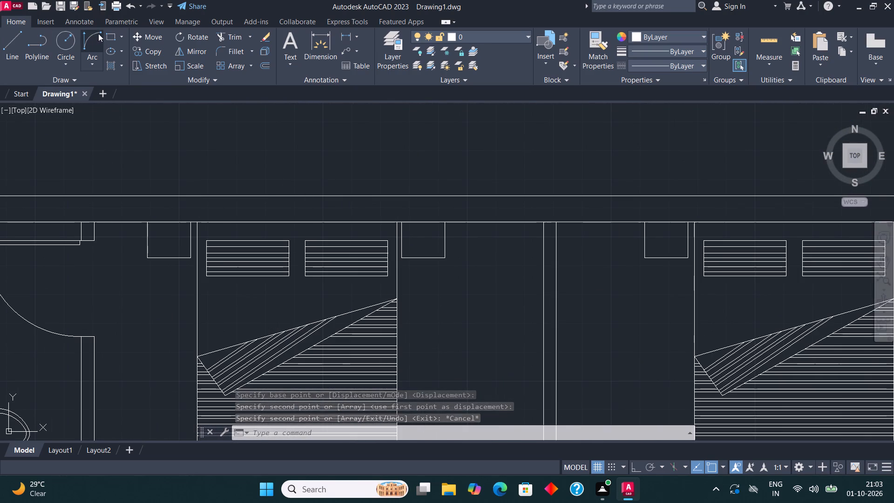
left_click(111, 38)
left_click(209, 220)
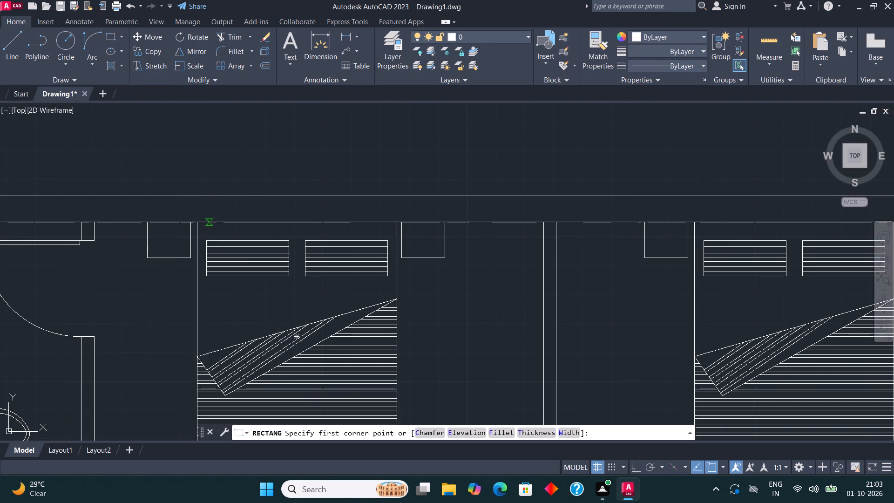
left_click(389, 198)
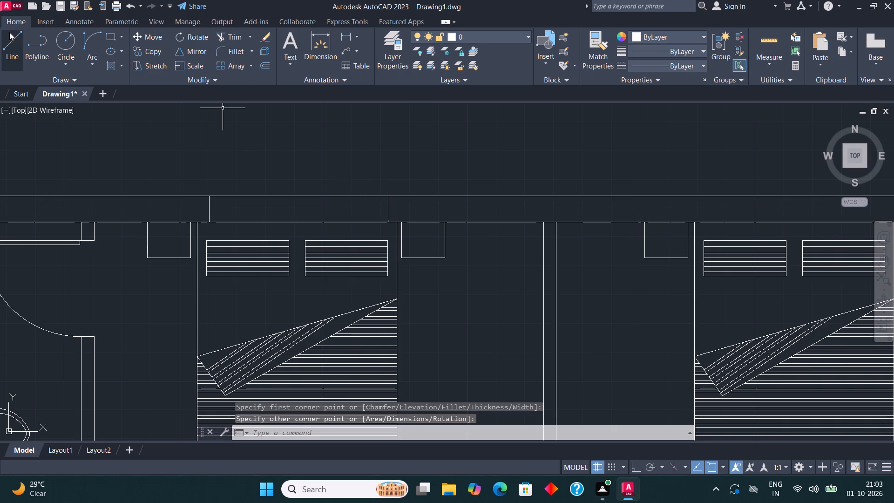
left_click(9, 32)
left_click(210, 209)
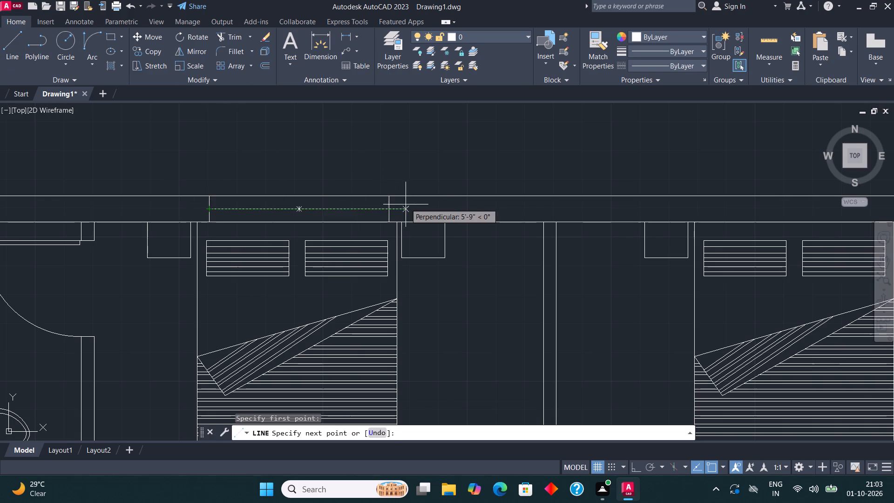
left_click(392, 208)
key("Escape")
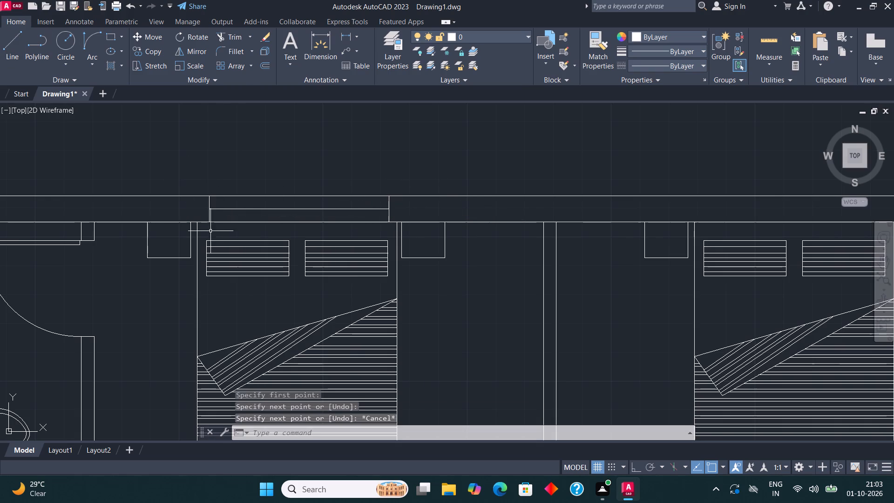
Copy the northwest bedroom's window, with its centre line, along the north wall to behind the northeast bedroom's bed.
left_click(205, 234)
left_click(399, 171)
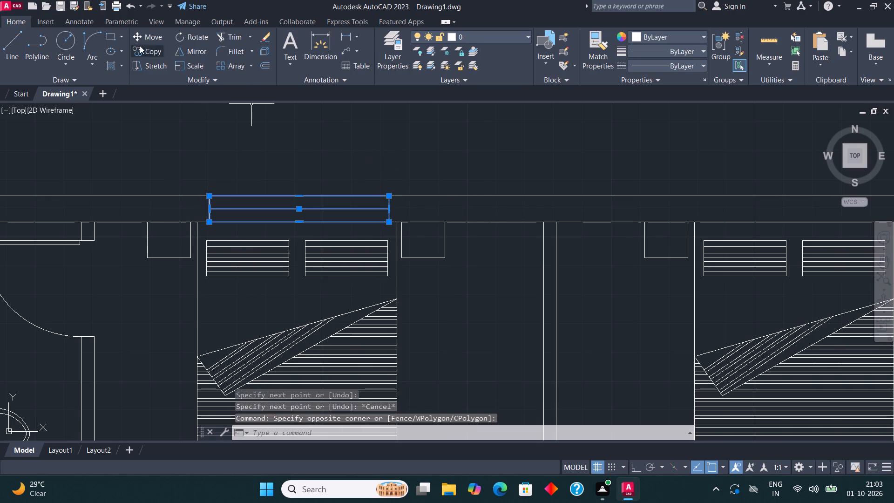
left_click(150, 51)
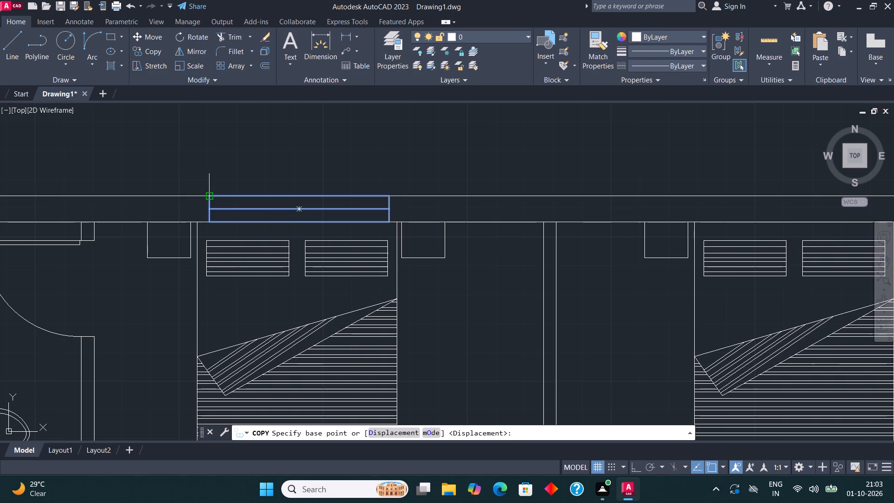
left_click(213, 195)
scroll(181, 195, "down", 4)
scroll(253, 197, "up", 4)
scroll(291, 210, "up", 2)
left_click(291, 202)
key("Escape")
Draw a window with a lengthwise centre line in the wall between the northeast bedroom and the small room south of its bathroom.
scroll(210, 206, "down", 3)
middle_click_drag(218, 191, 251, 170)
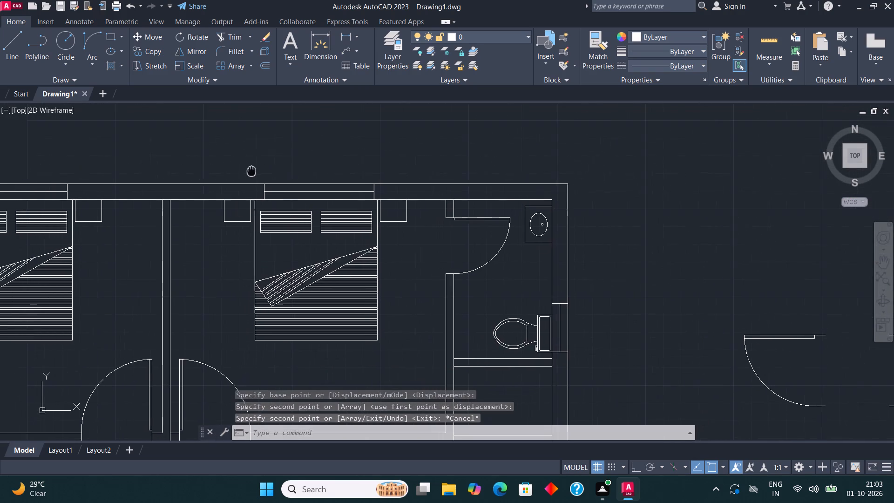
middle_click_drag(251, 170, 253, 171)
scroll(255, 177, "down", 3)
middle_click_drag(280, 199, 321, 182)
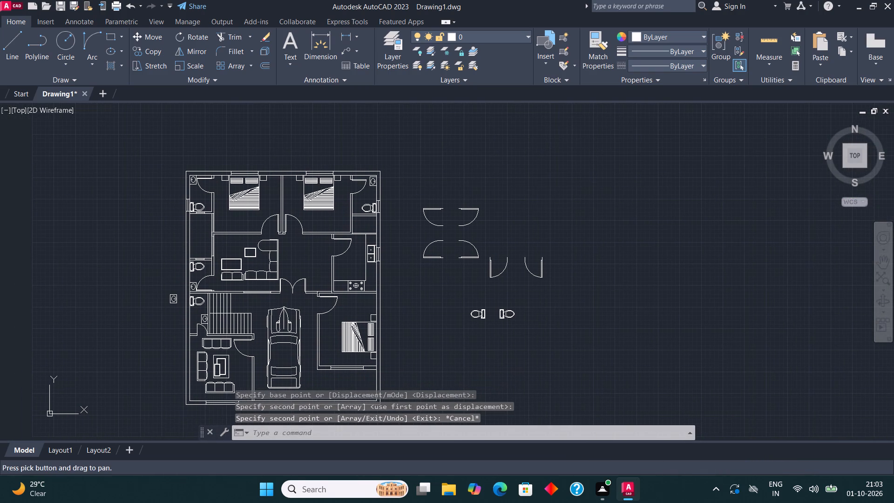
scroll(384, 217, "up", 1)
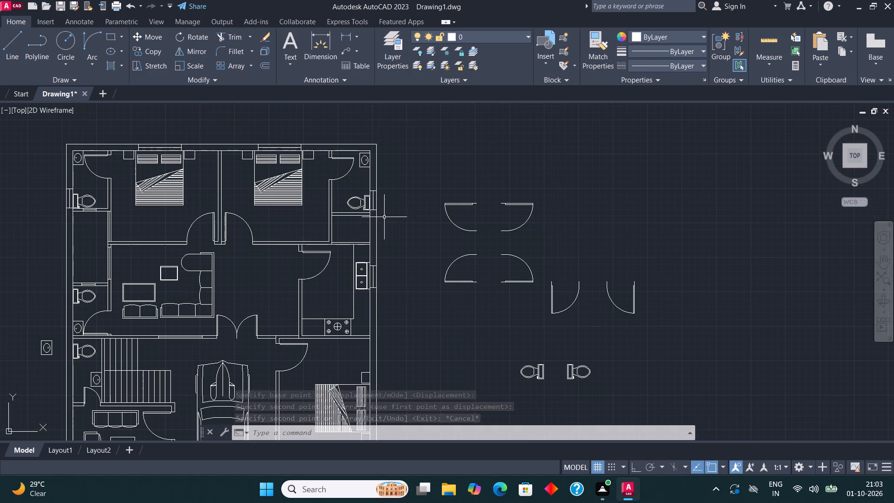
middle_click_drag(314, 211, 293, 254)
scroll(305, 273, "up", 2)
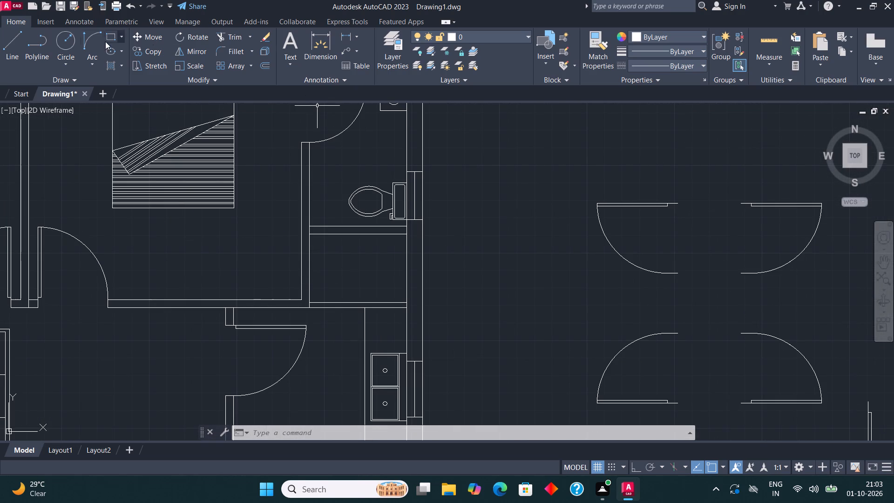
left_click(110, 34)
middle_click_drag(285, 215, 264, 228)
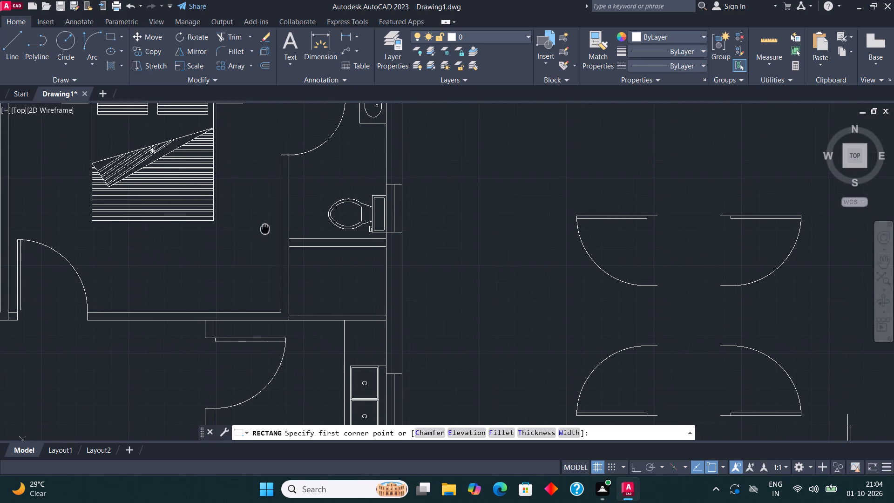
middle_click_drag(264, 228, 259, 235)
left_click(275, 316)
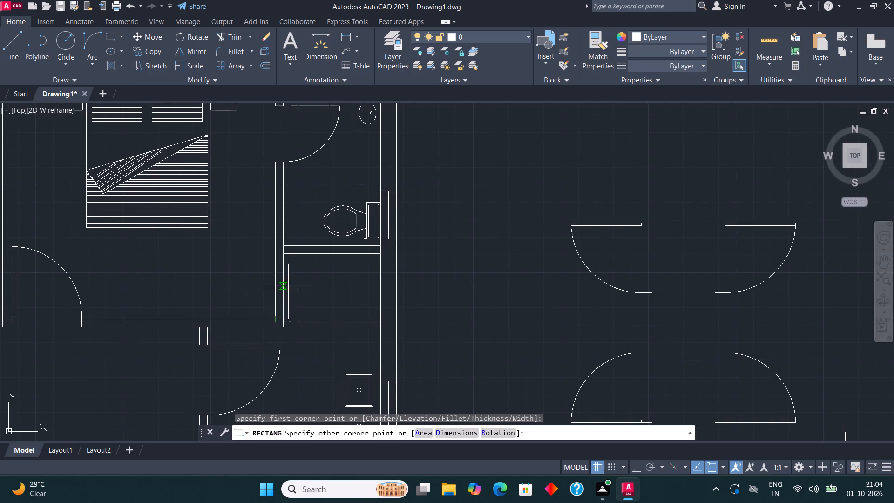
left_click(282, 251)
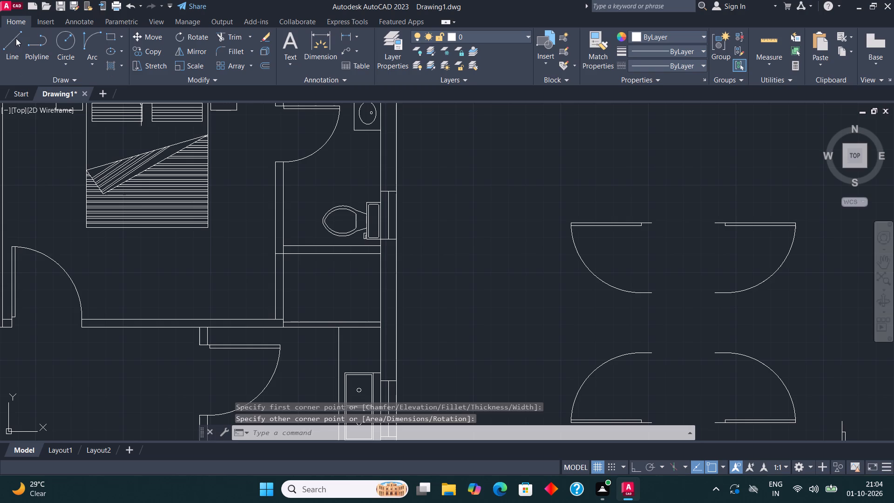
left_click(16, 38)
scroll(285, 313, "up", 1)
left_click(277, 322)
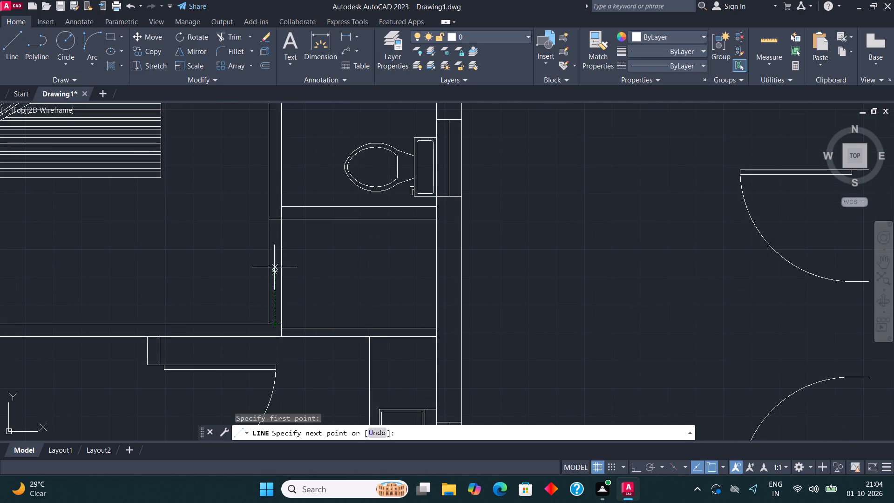
left_click(275, 220)
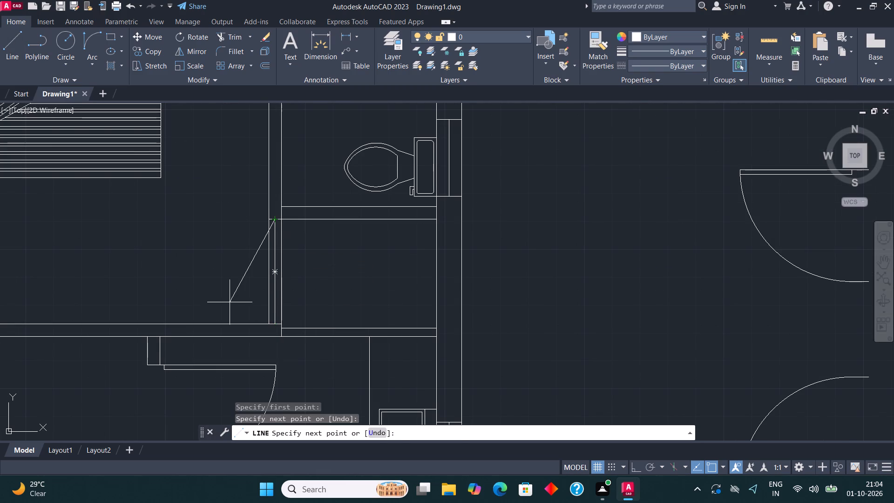
key("Escape")
Draw a rectangular gate pillar on the south outer wall, starting where the car porch's west wall meets it.
middle_click_drag(245, 303, 312, 254)
scroll(302, 254, "down", 2)
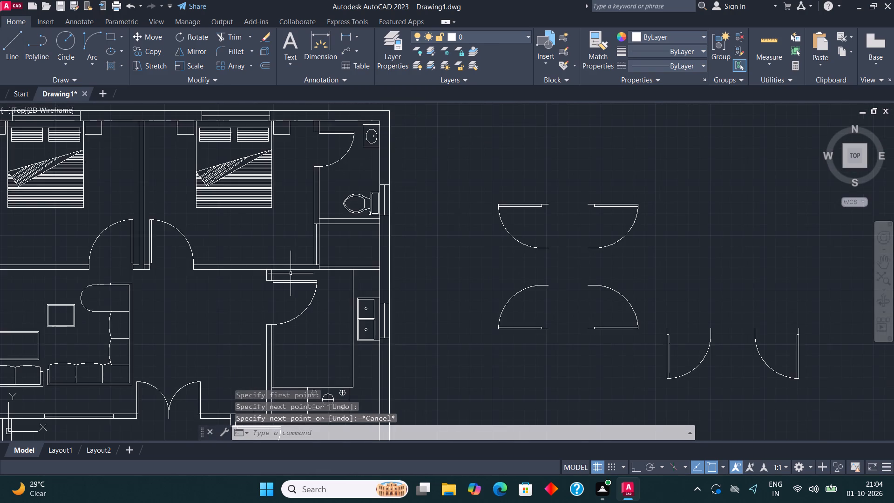
scroll(291, 274, "down", 1)
middle_click_drag(300, 274, 332, 239)
middle_click_drag(288, 216, 295, 197)
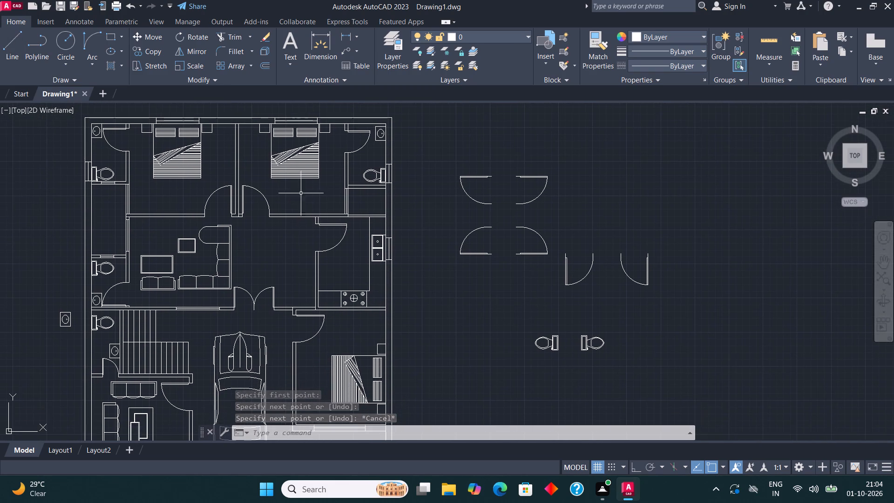
scroll(317, 236, "down", 1)
middle_click_drag(284, 260, 327, 255)
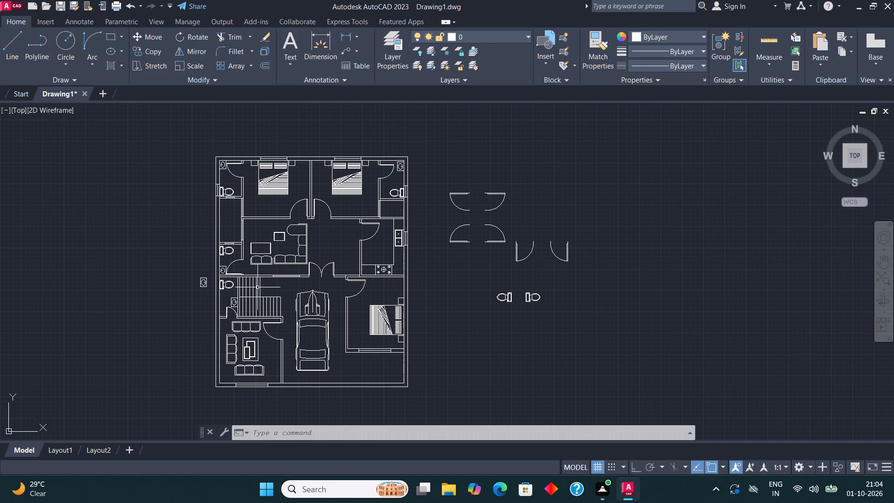
middle_click_drag(272, 334, 268, 319)
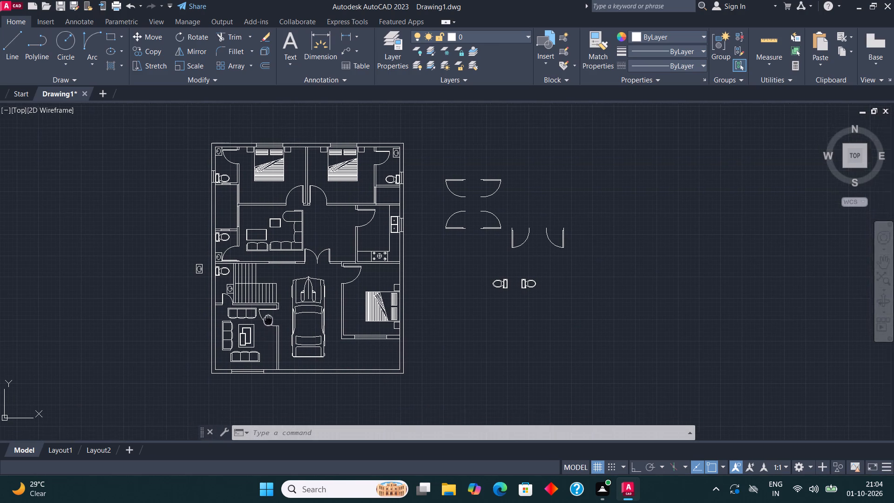
middle_click_drag(268, 319, 242, 297)
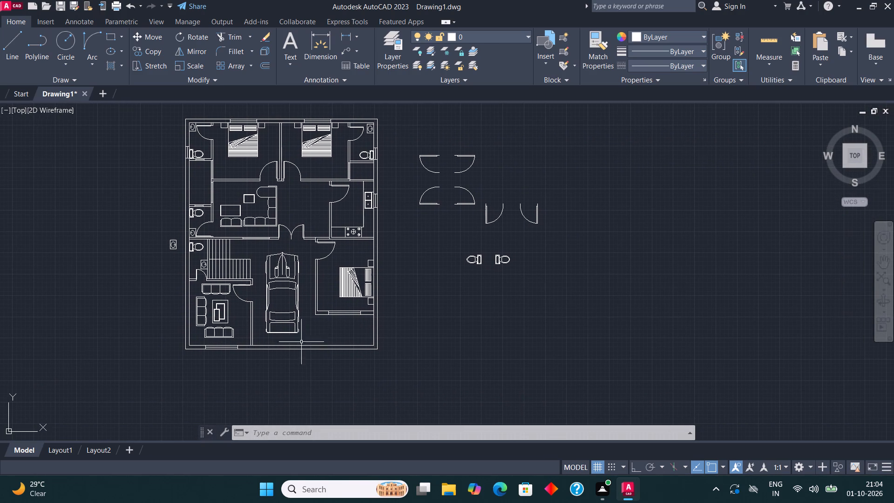
middle_click_drag(310, 375, 331, 369)
scroll(281, 343, "up", 2)
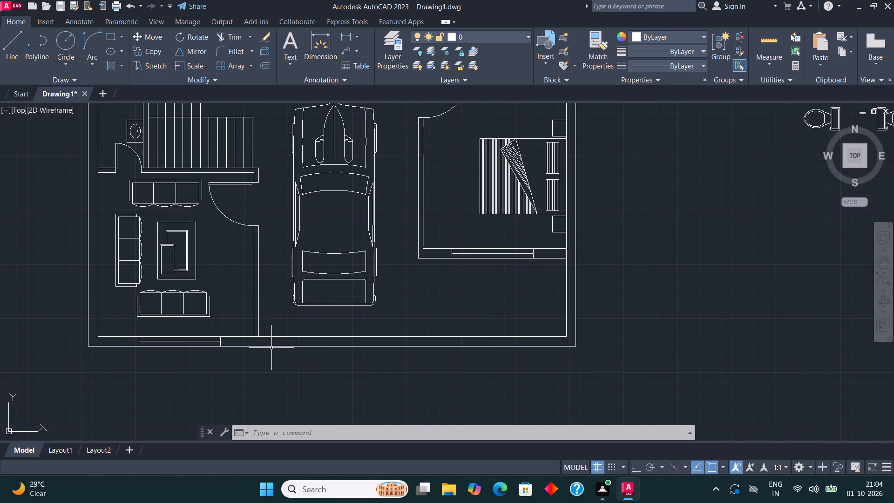
scroll(265, 347, "up", 3)
scroll(204, 254, "down", 3)
left_click(111, 37)
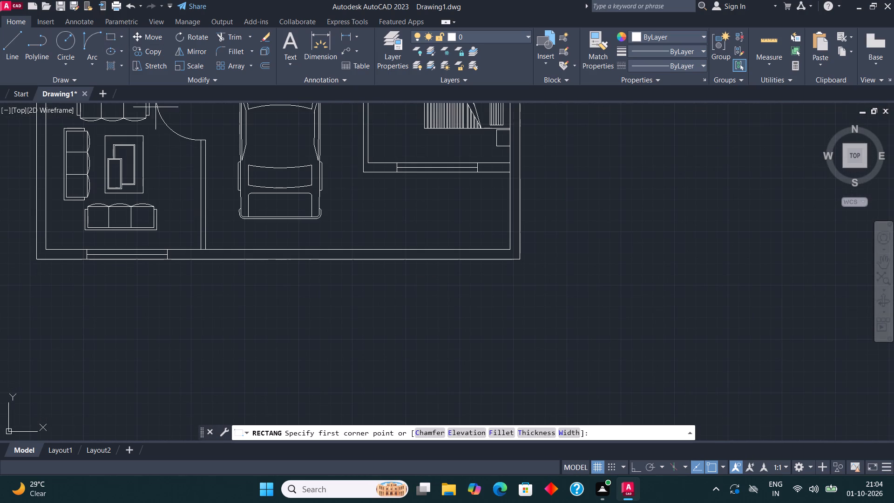
middle_click_drag(145, 191, 176, 240)
scroll(230, 306, "up", 2)
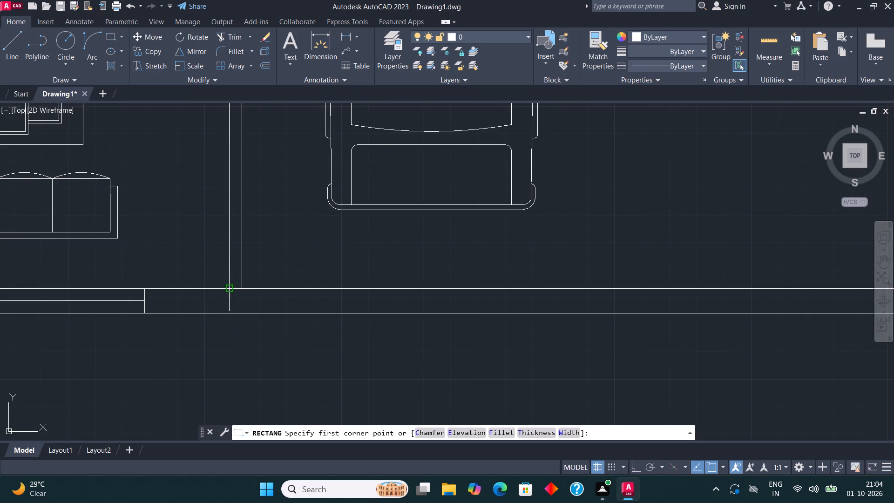
left_click(231, 290)
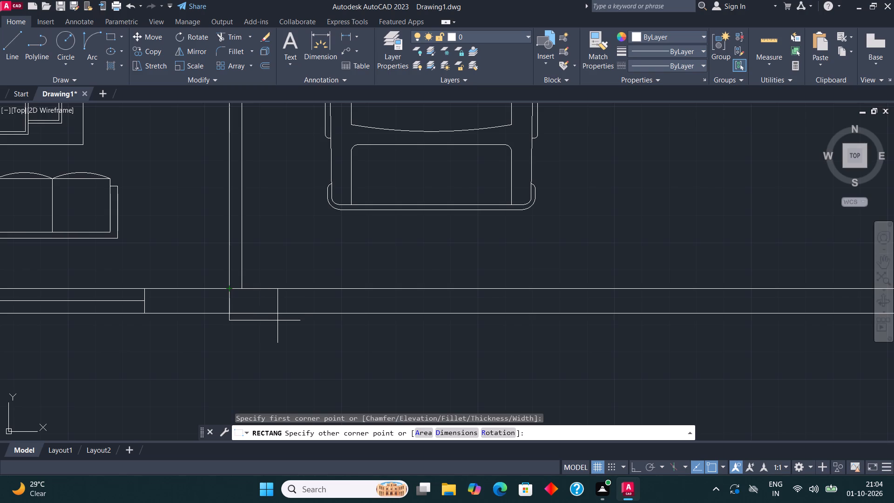
left_click(278, 328)
Copy the gate pillar east along the south wall to the other side of the car entrance.
left_click(279, 321)
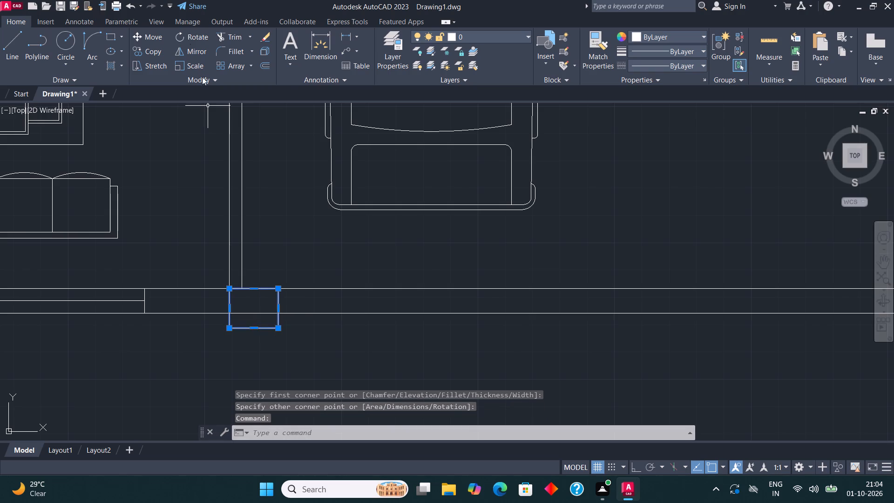
left_click(154, 54)
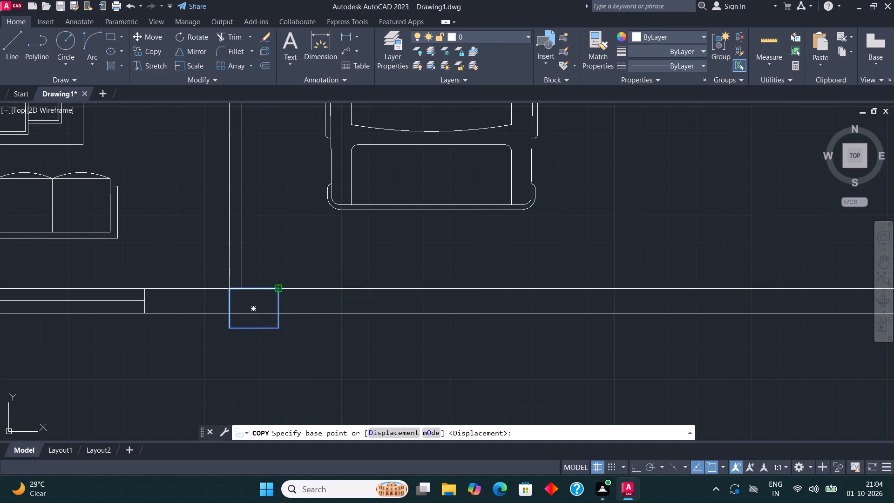
left_click(282, 288)
scroll(266, 292, "down", 4)
scroll(325, 293, "up", 3)
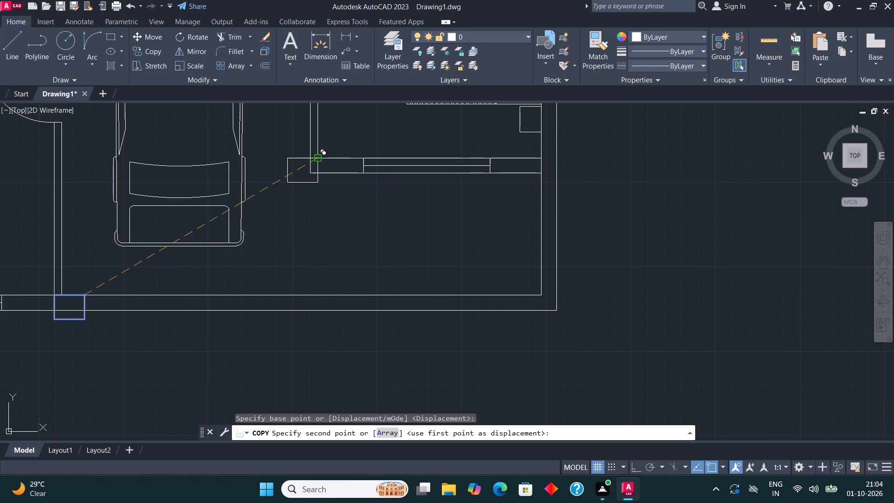
left_click(339, 292)
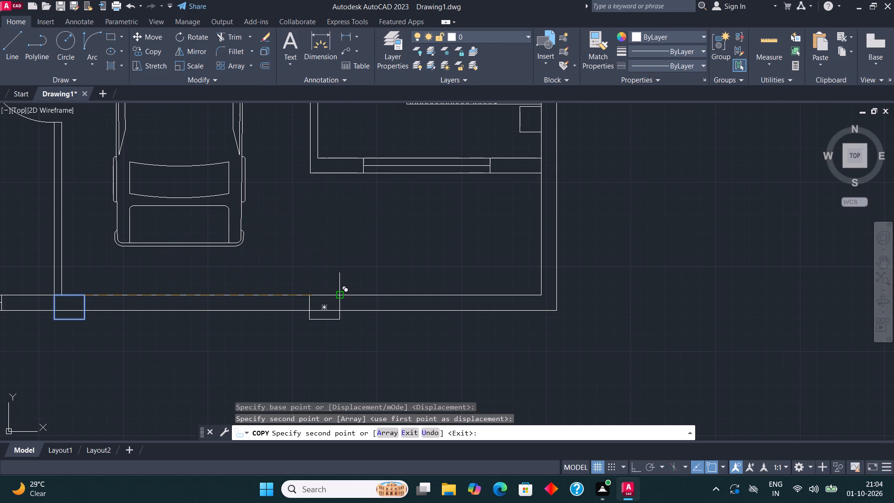
key("Escape")
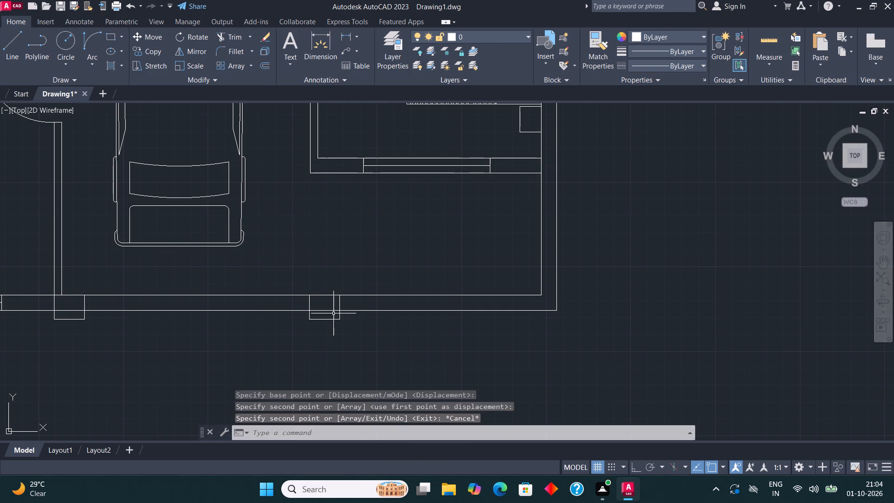
Move the copied east pillar slightly north so that it straddles the south wall evenly.
left_click(333, 321)
scroll(326, 305, "up", 2)
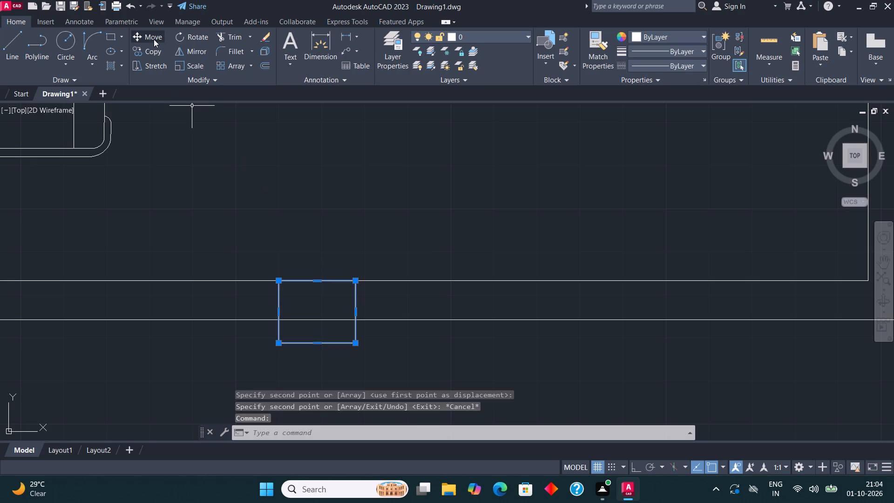
left_click(154, 39)
left_click(320, 312)
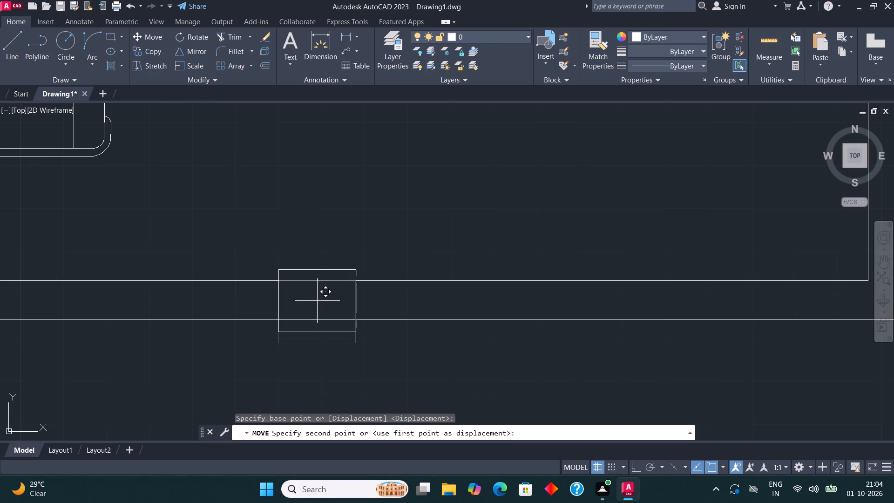
left_click(317, 301)
scroll(338, 271, "down", 1)
middle_click_drag(392, 273, 436, 274)
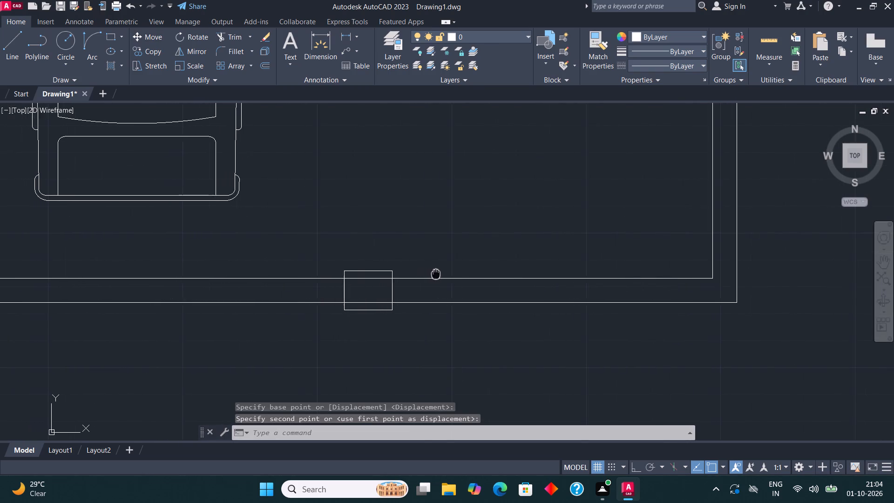
middle_click_drag(436, 274, 444, 269)
key("space")
Trim the south wall lines between the two gate pillars and inside both pillars to open the car entrance.
scroll(417, 248, "down", 1)
middle_click_drag(434, 248, 452, 249)
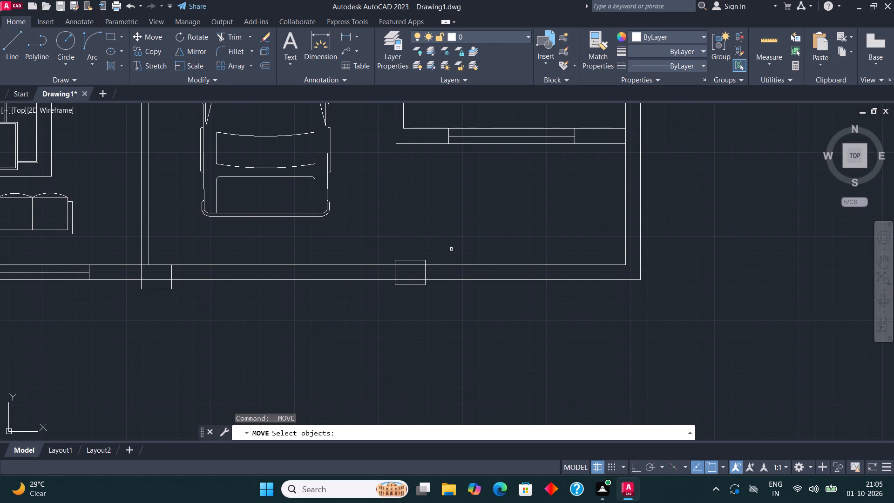
left_click(228, 34)
left_click(249, 238)
left_click(250, 304)
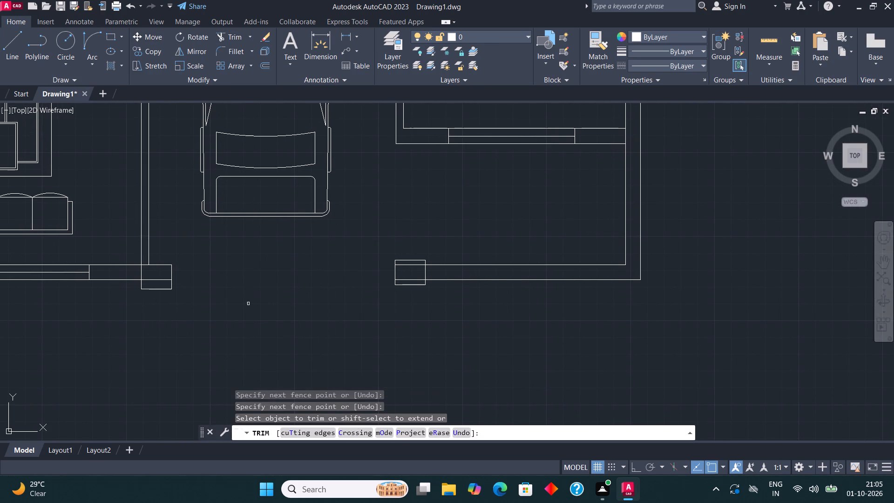
left_click(160, 279)
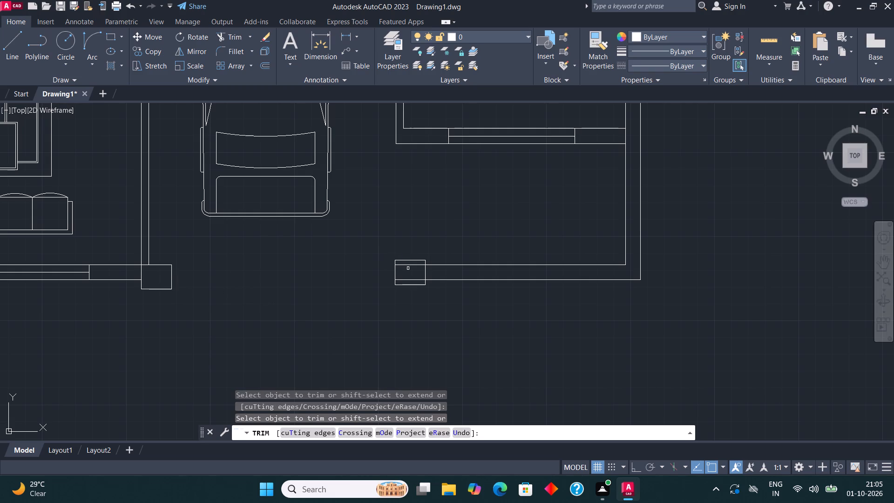
left_click(408, 266)
left_click(410, 278)
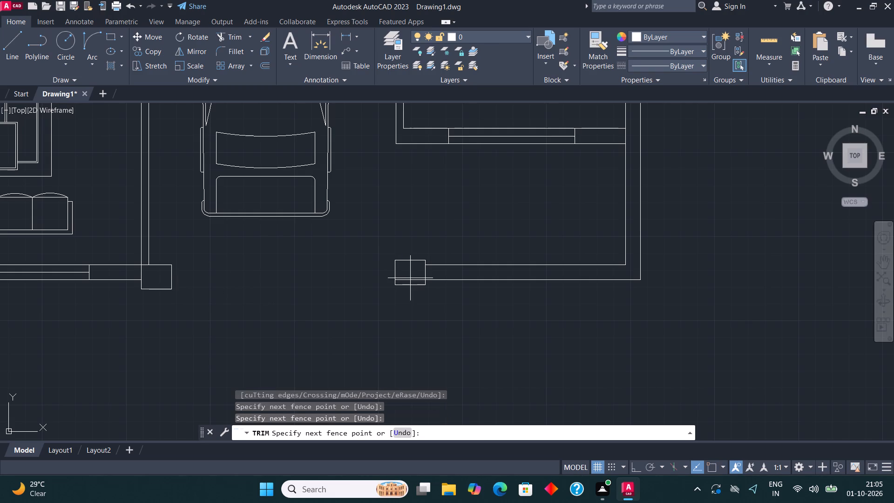
left_click(410, 282)
key("Escape")
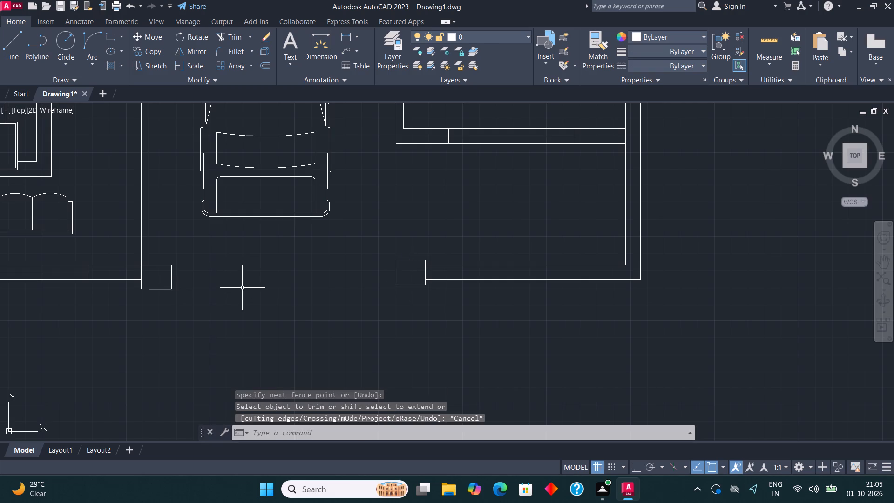
Draw a straight horizontal gate line from the midpoint of the west pillar's inner side across to the east pillar.
middle_click_drag(257, 282, 269, 265)
middle_click_drag(267, 266, 262, 274)
double_click(15, 43)
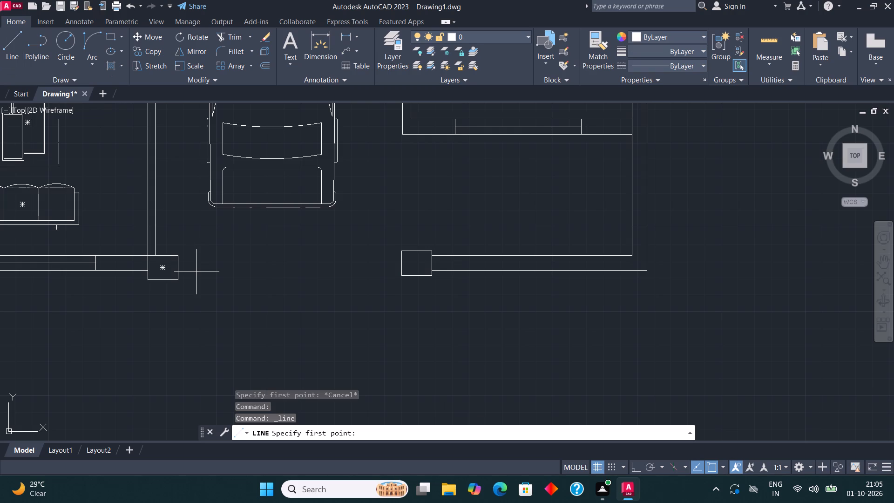
left_click(176, 269)
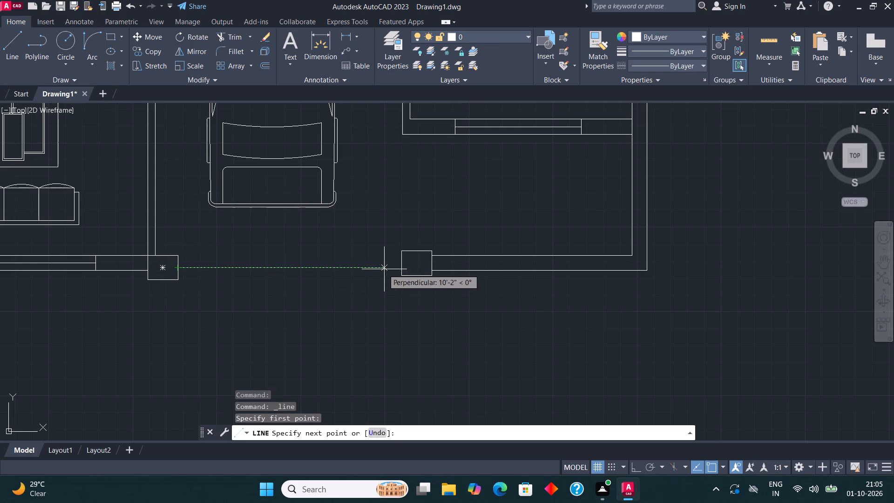
left_click(397, 267)
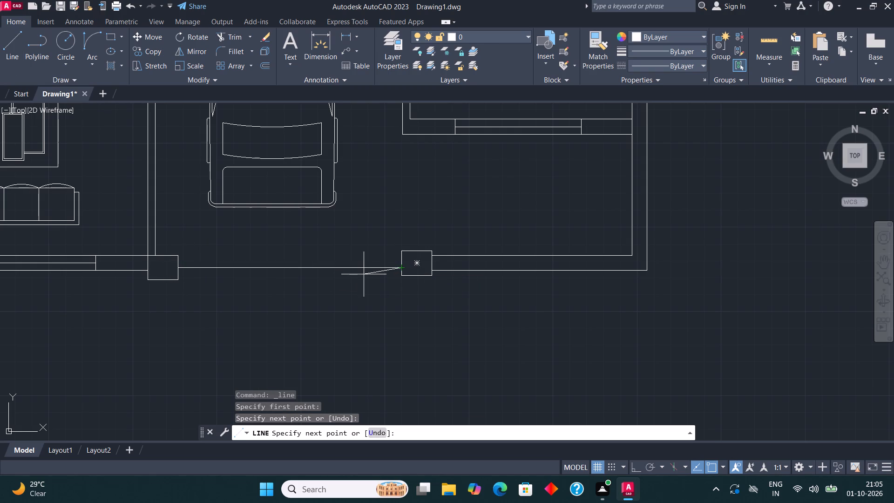
key("ctrl+z")
scroll(376, 268, "up", 1)
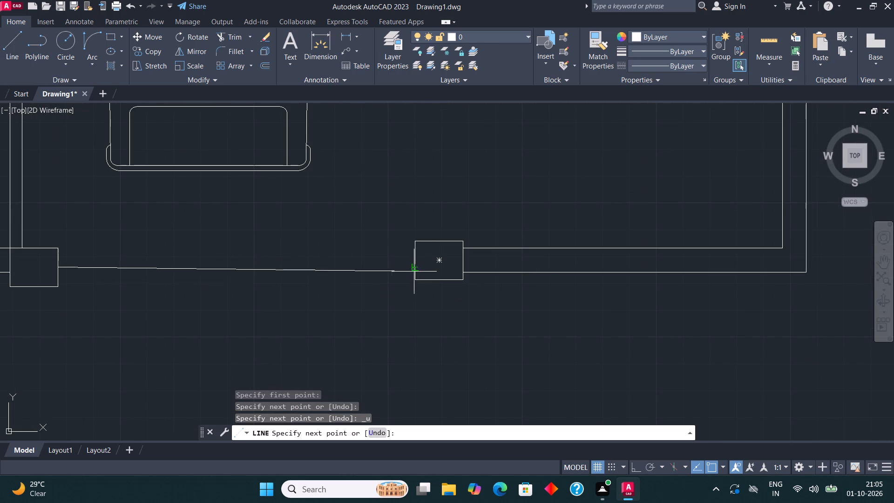
left_click(415, 269)
key("Escape")
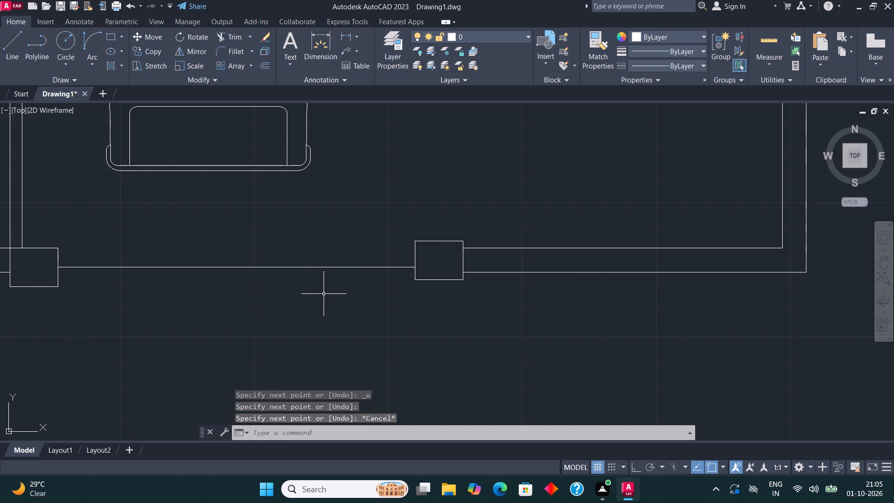
Delete the spare door and toilet symbols lying east of the floor plan.
scroll(324, 293, "down", 5)
middle_click_drag(323, 288, 365, 313)
scroll(339, 197, "up", 2)
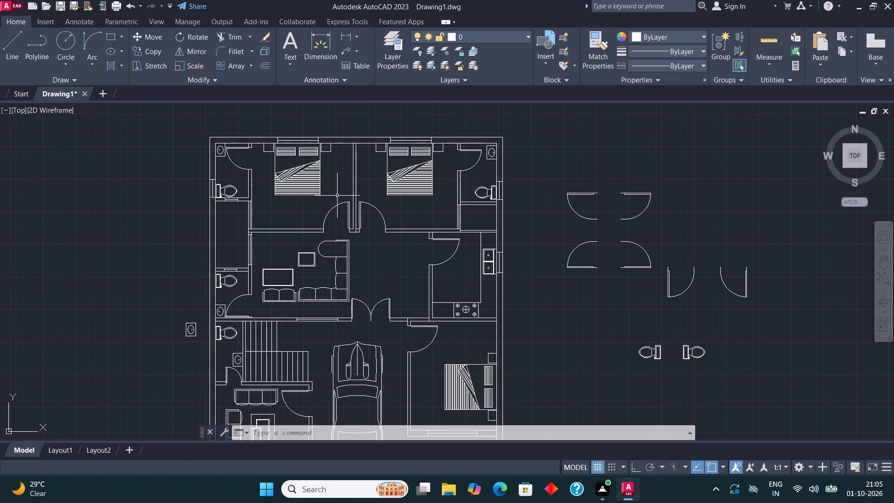
scroll(298, 204, "down", 1)
left_click(581, 317)
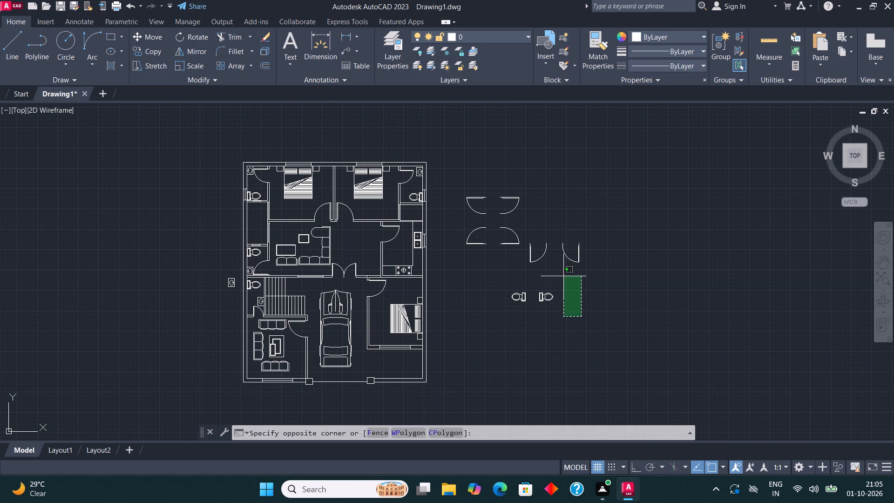
left_click(461, 171)
key("Delete")
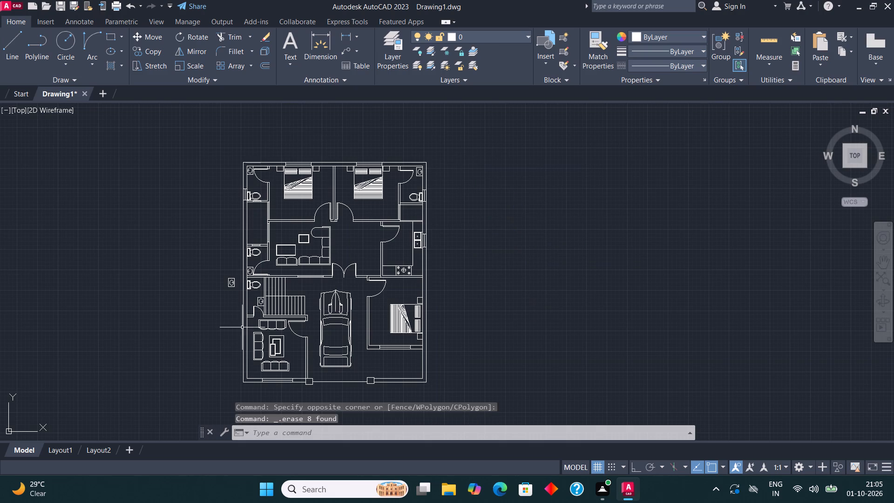
Delete the spare washbasin symbol lying west of the floor plan.
left_click(240, 302)
left_click(231, 249)
key("Delete")
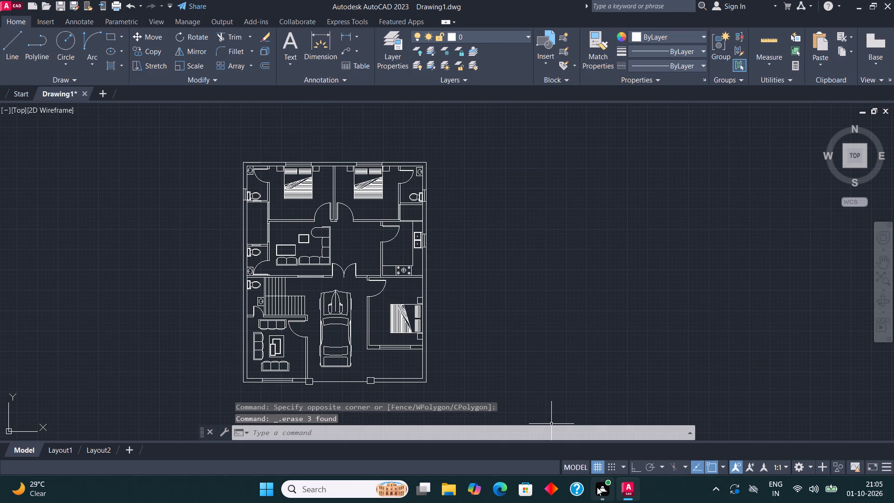
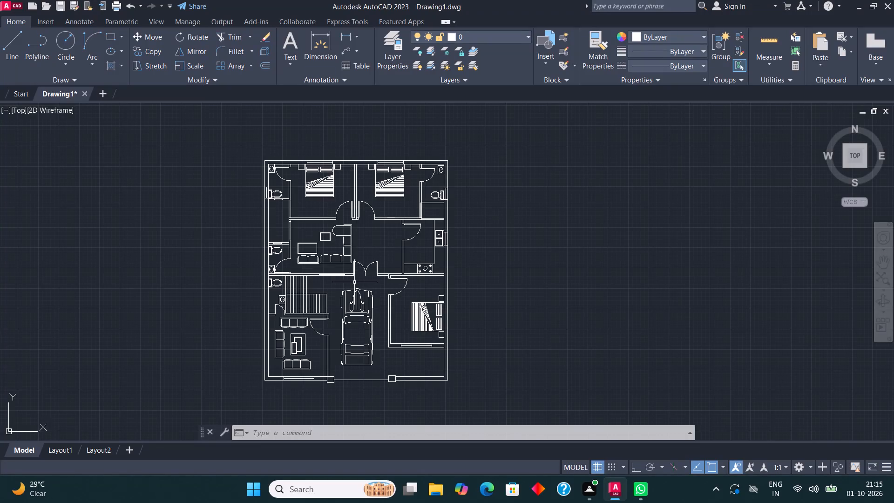
Create a layer named wall and give it index colour 52.
middle_click_drag(319, 166, 321, 208)
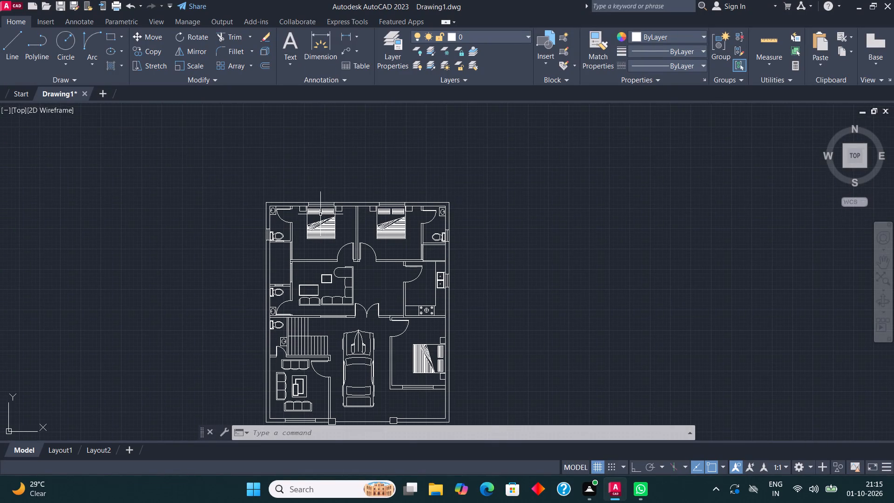
scroll(319, 214, "up", 3)
middle_click_drag(329, 230, 310, 182)
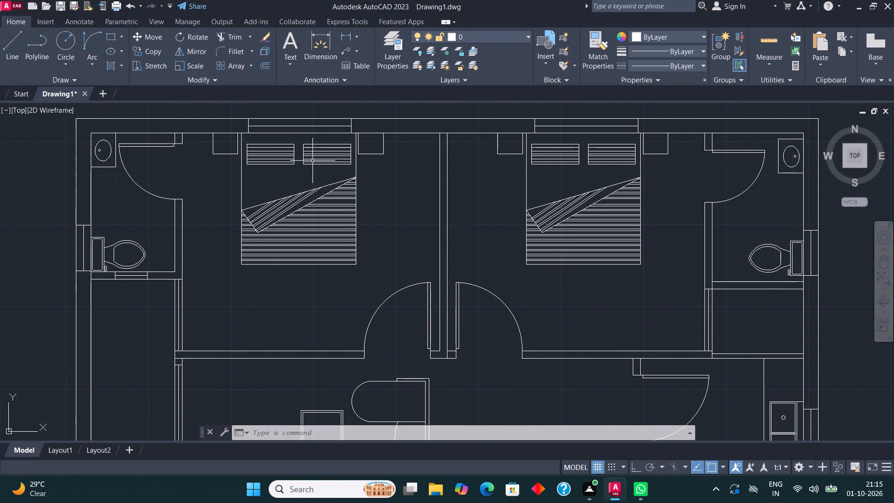
left_click(380, 39)
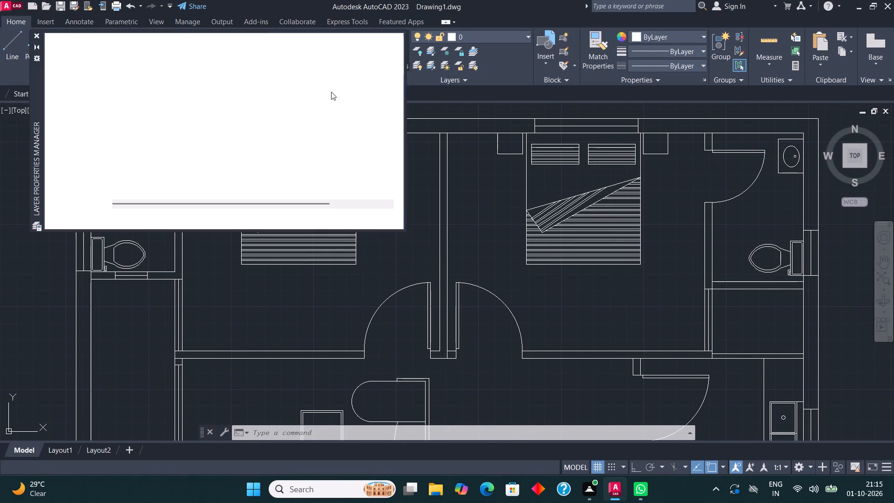
left_click(107, 54)
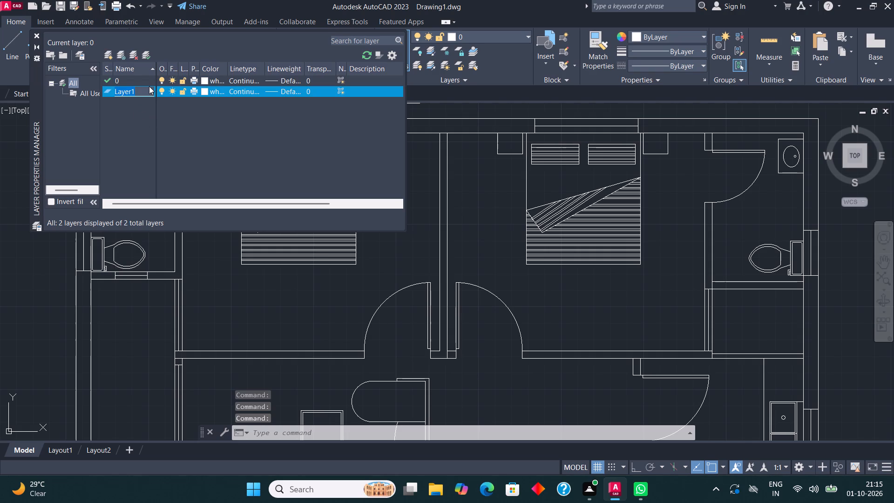
type("wall")
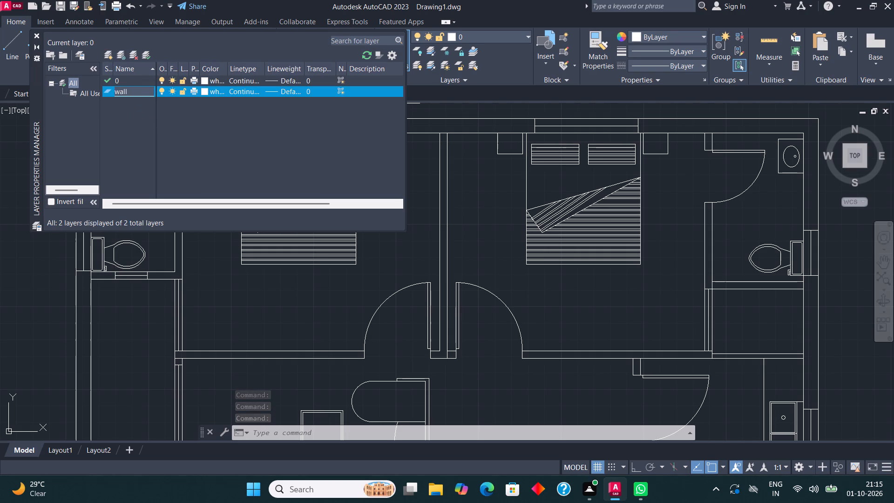
left_click(203, 89)
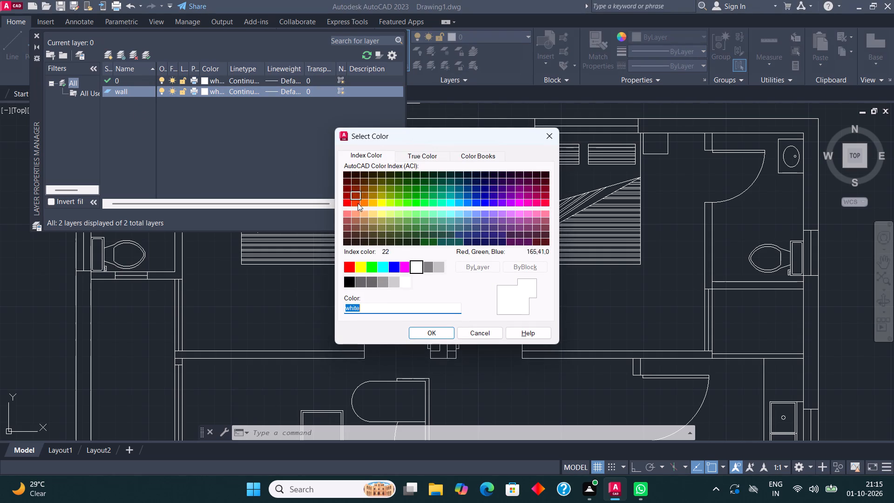
left_click(382, 194)
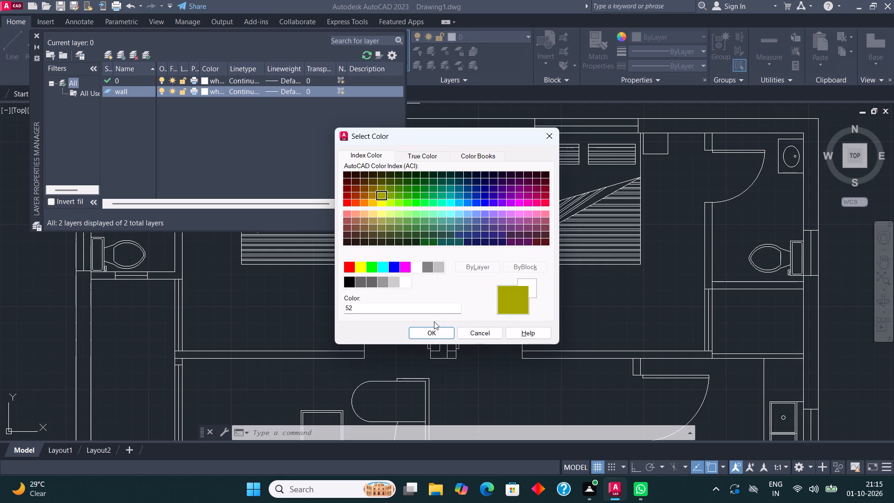
left_click(429, 331)
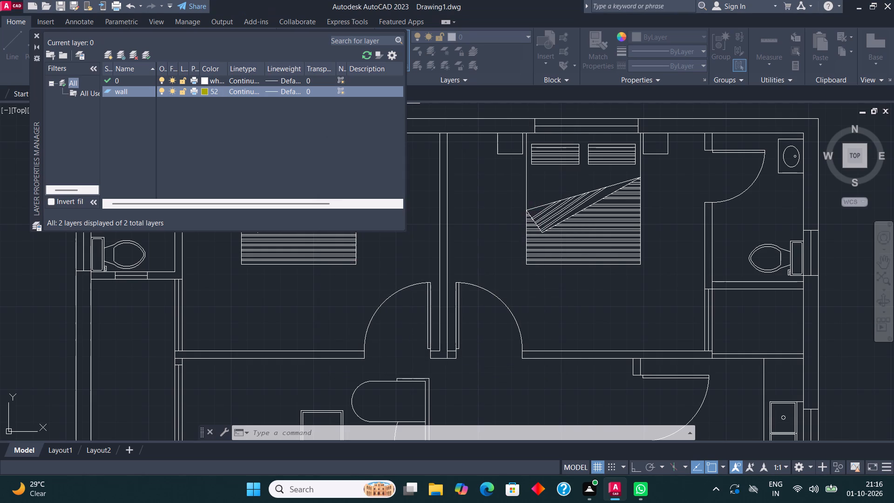
Create a layer named fur and give it red index colour 10.
left_click(106, 50)
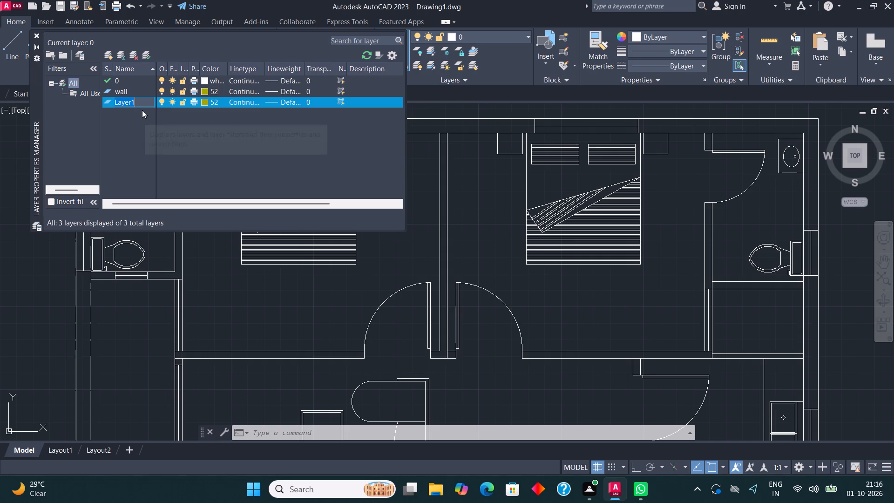
type("fur")
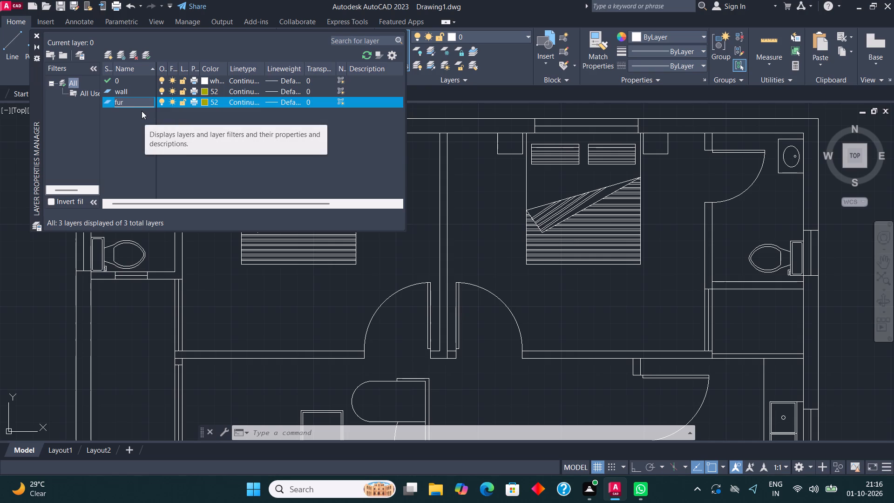
left_click(204, 102)
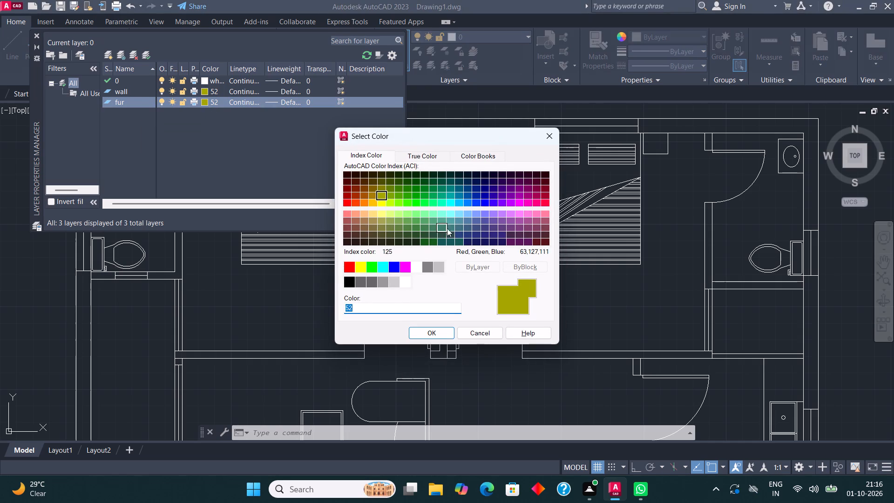
left_click(447, 203)
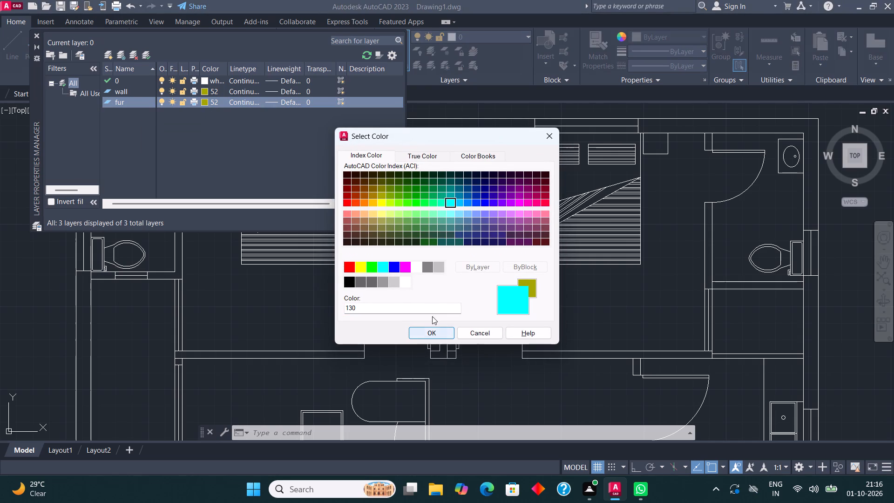
left_click(344, 202)
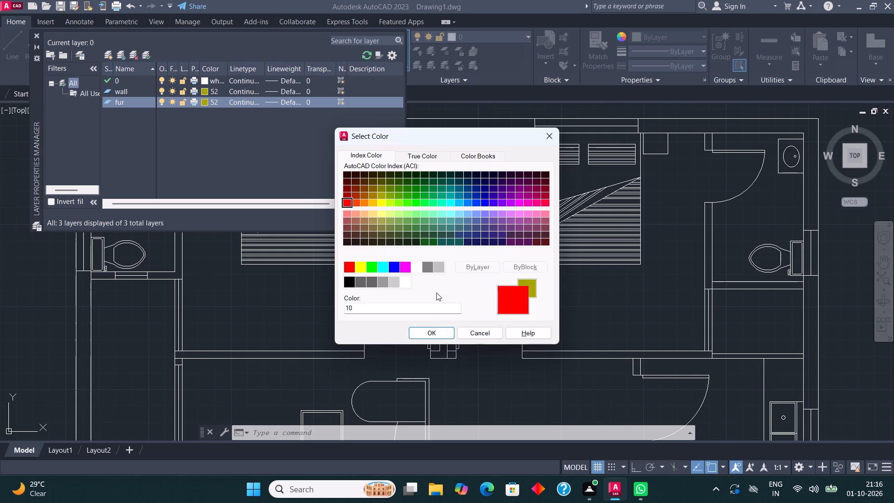
left_click(430, 334)
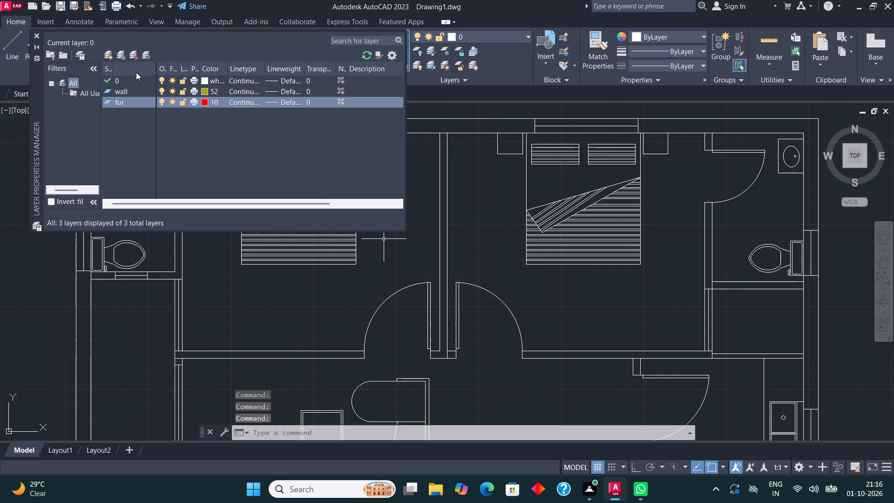
Create a layer named window with cyan index colour 130, and close the layer manager.
left_click(101, 56)
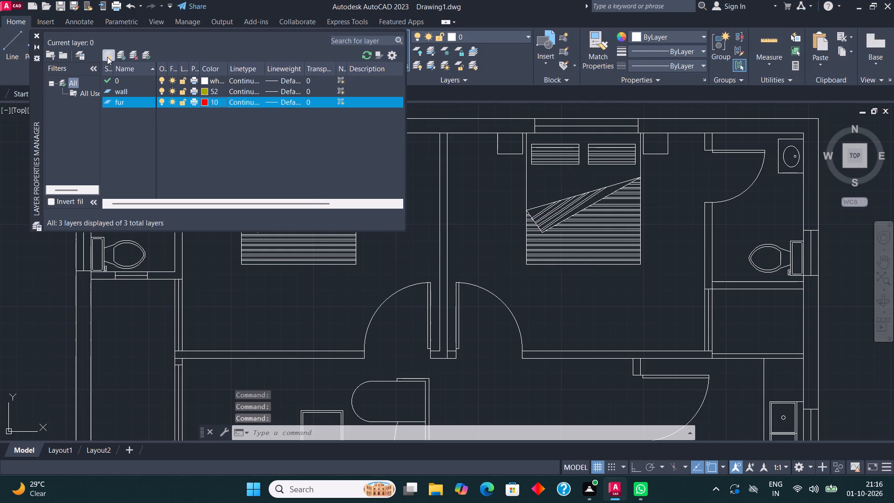
left_click(109, 54)
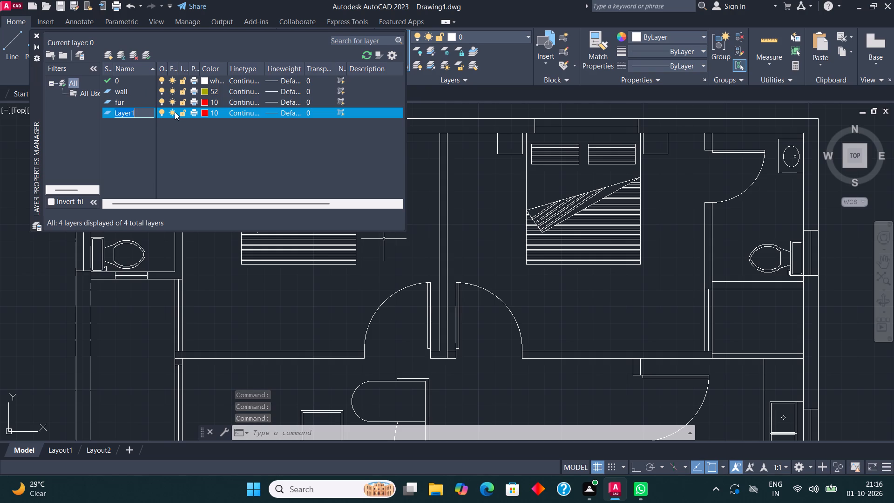
type("window")
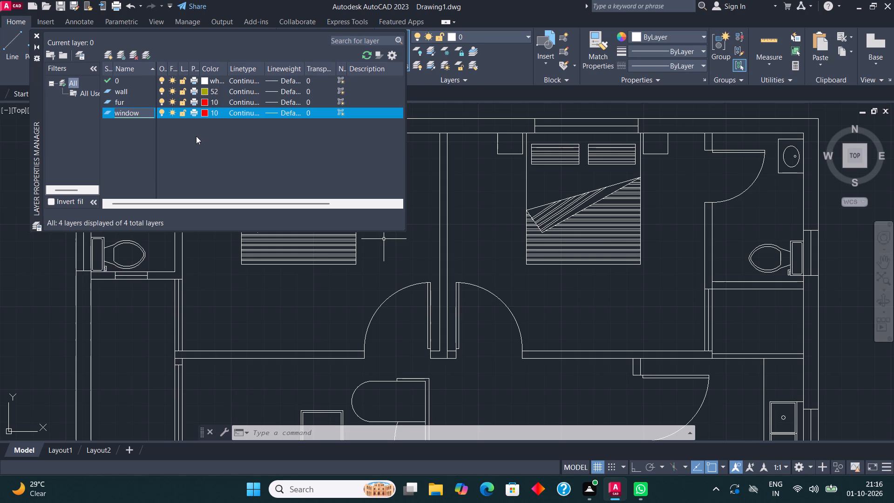
left_click(203, 112)
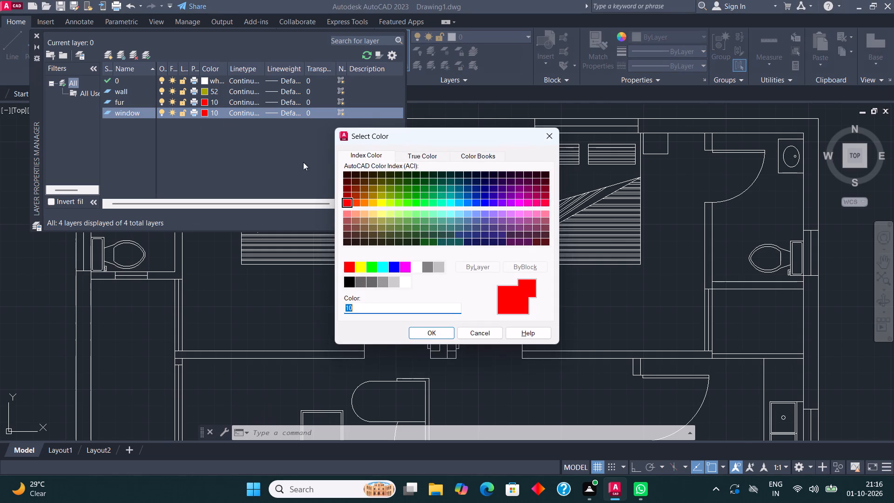
left_click(448, 204)
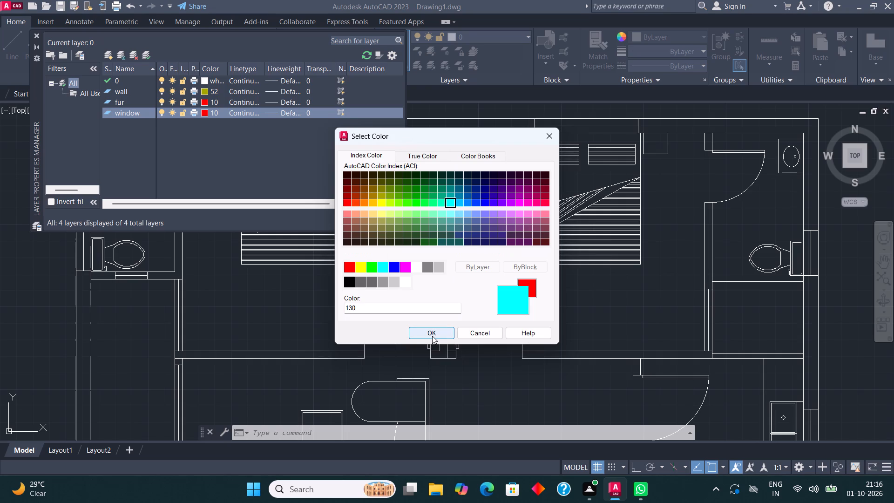
left_click(432, 336)
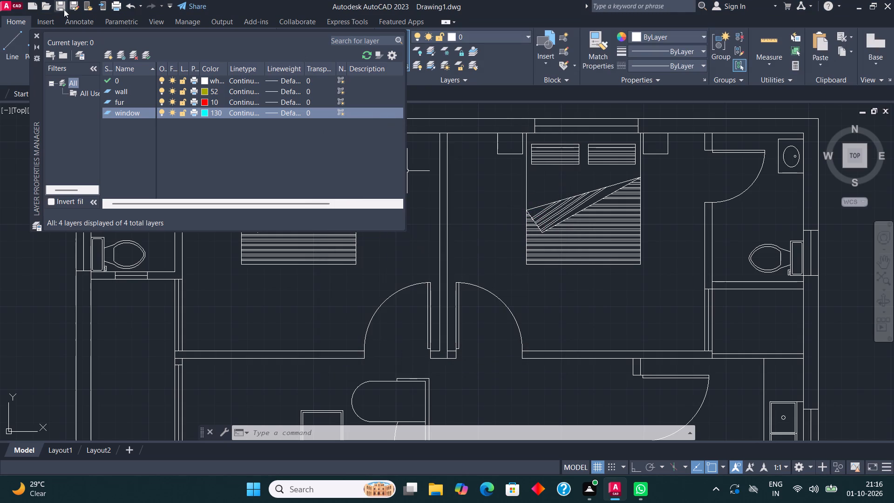
left_click(36, 37)
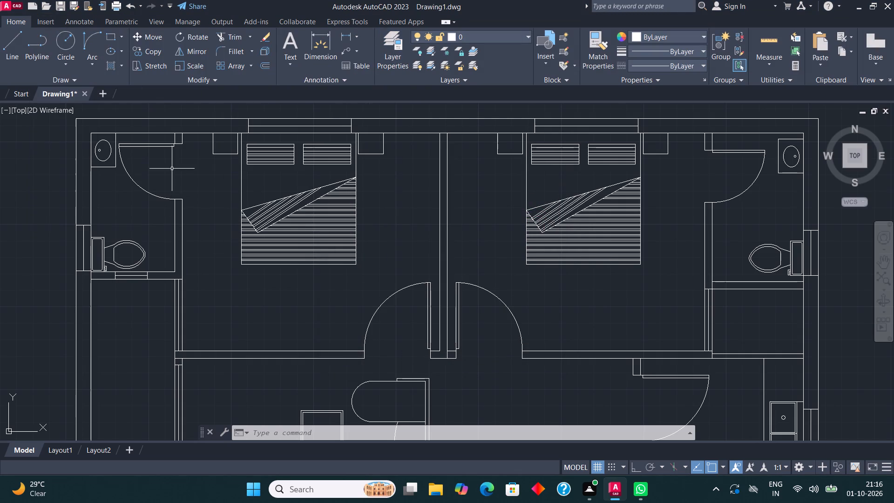
Move the outer-wall window of the upper-left bathroom and the upper-left bedroom's top-wall window onto the window layer.
middle_click_drag(183, 161, 189, 211)
scroll(59, 318, "up", 2)
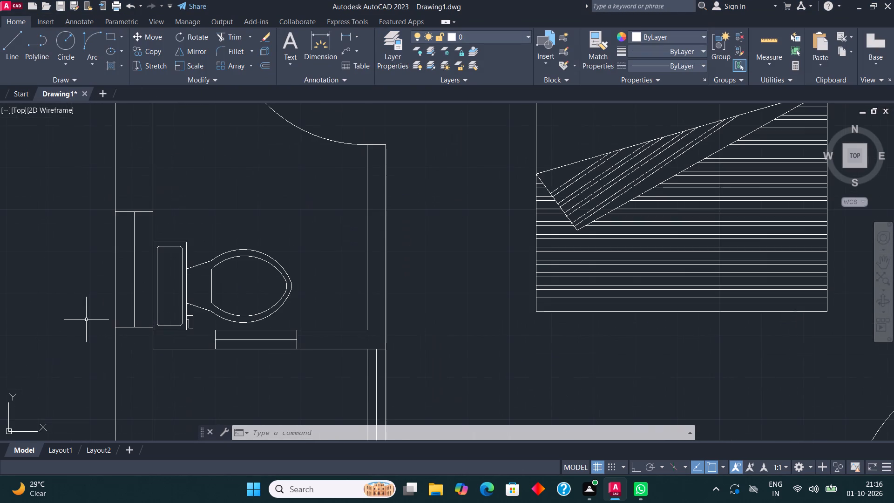
left_click(100, 332)
left_click(158, 200)
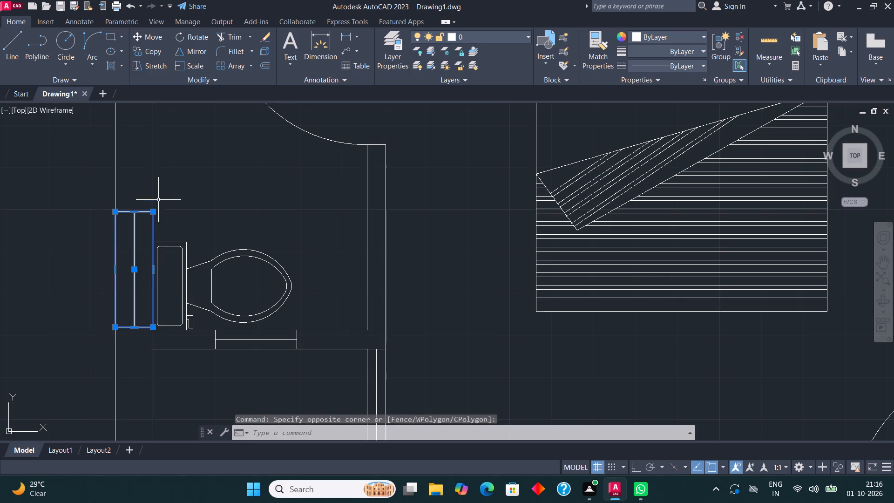
scroll(150, 232, "down", 4)
scroll(232, 192, "up", 3)
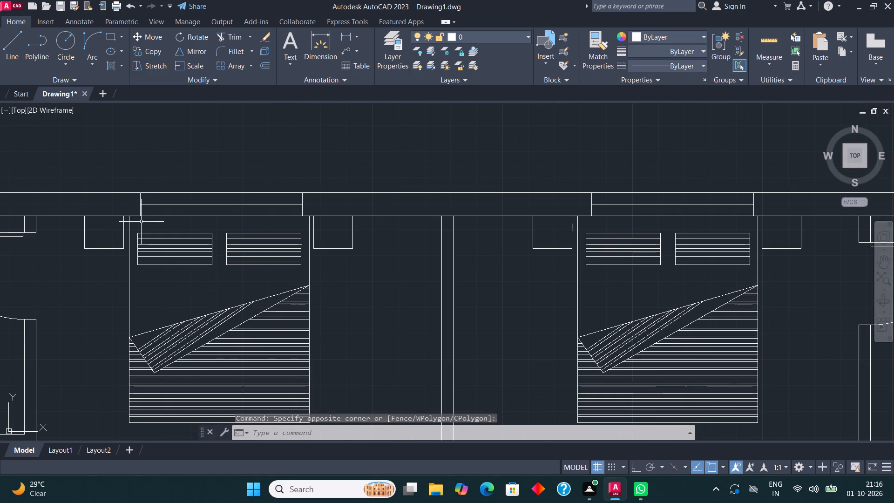
left_click(135, 222)
left_click(313, 170)
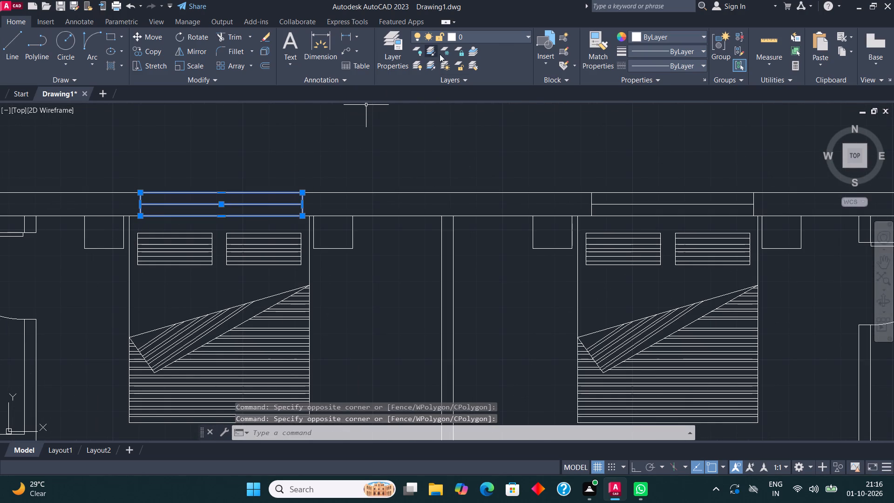
left_click(463, 38)
left_click(469, 89)
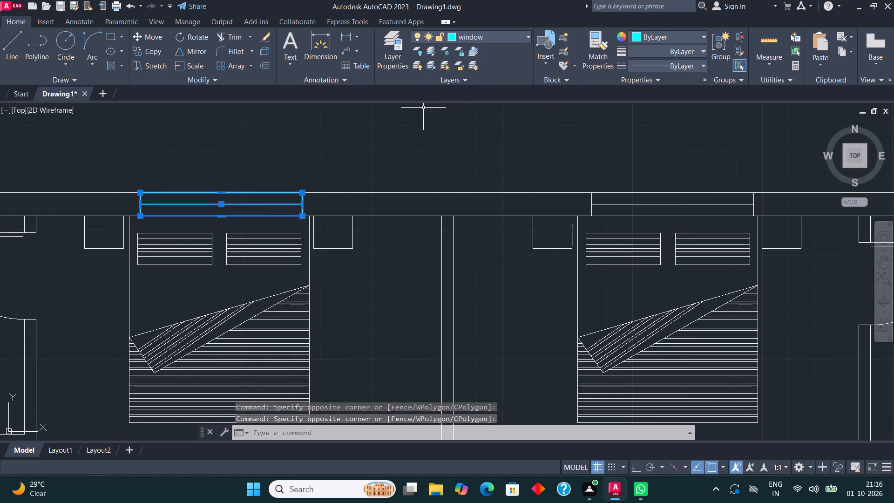
Put the upper-right bedroom's window in the top outer wall on the window layer.
scroll(342, 167, "down", 1)
middle_click_drag(333, 172, 190, 197)
middle_click_drag(452, 189, 353, 190)
scroll(321, 211, "up", 2)
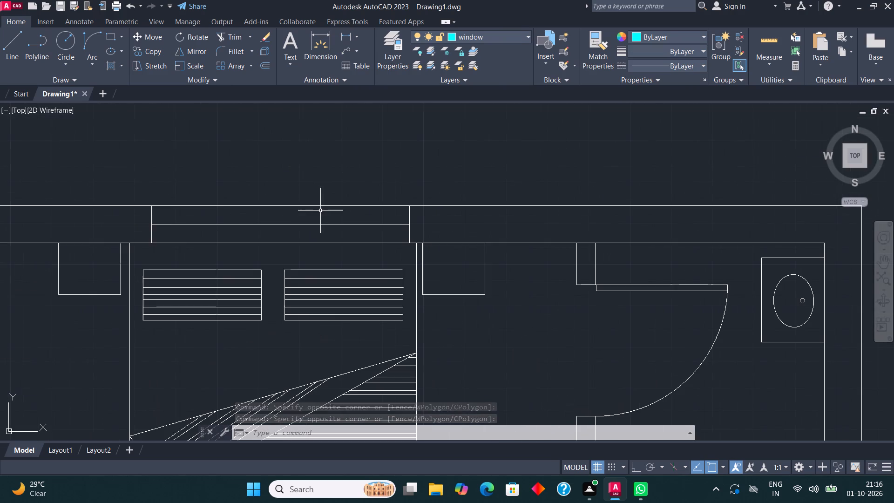
left_click(139, 248)
left_click(418, 187)
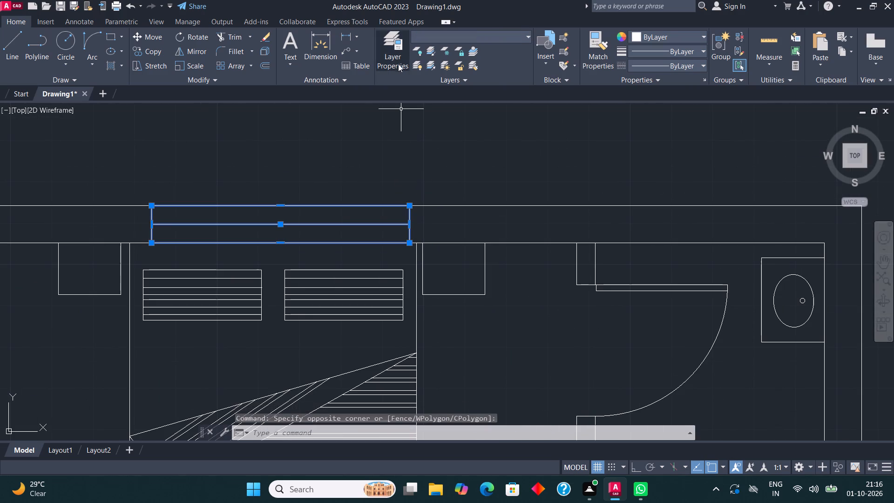
left_click(467, 34)
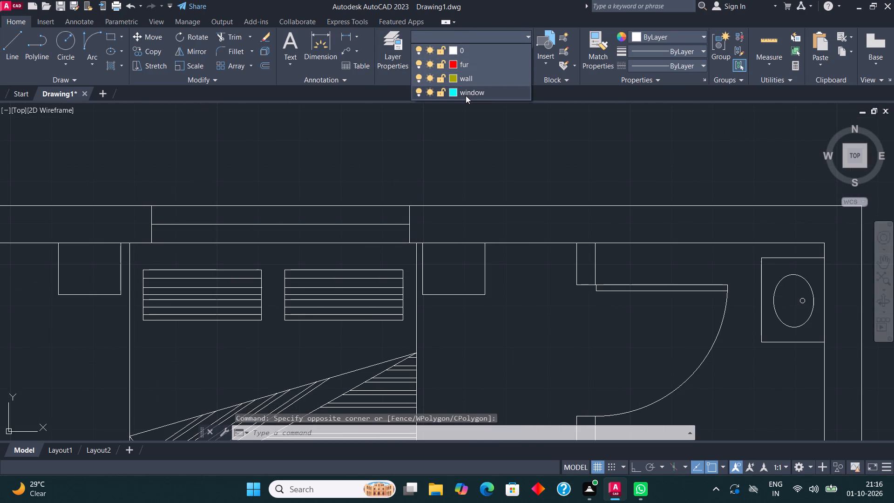
left_click(466, 95)
Assign the window behind the toilet in the upper-right bathroom to the window layer.
middle_click_drag(330, 149, 193, 119)
scroll(225, 146, "down", 2)
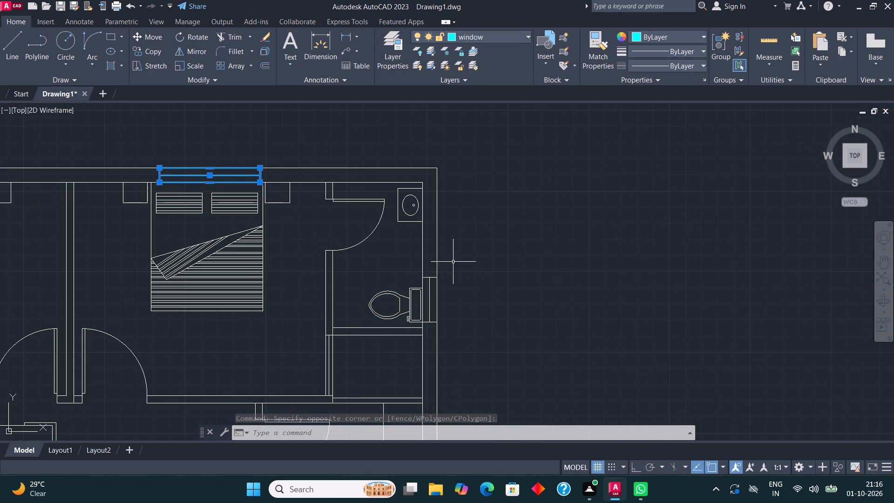
scroll(429, 314, "up", 3)
left_click(379, 355)
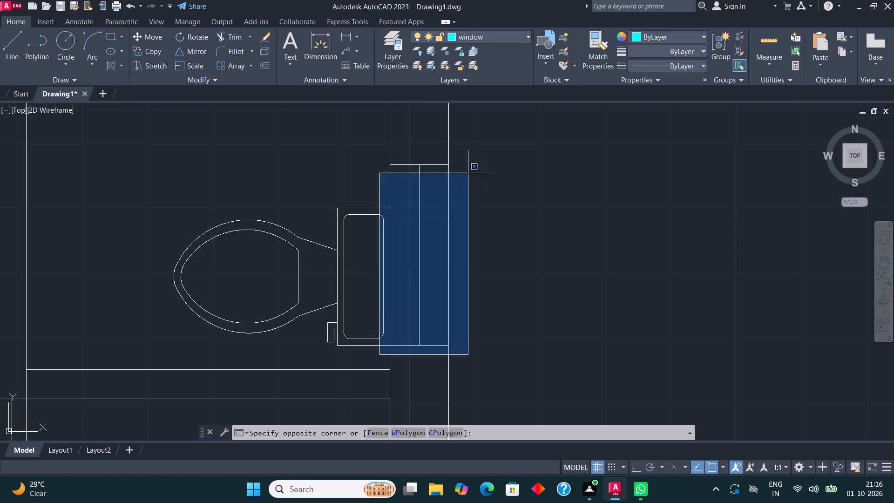
left_click(472, 163)
left_click(482, 39)
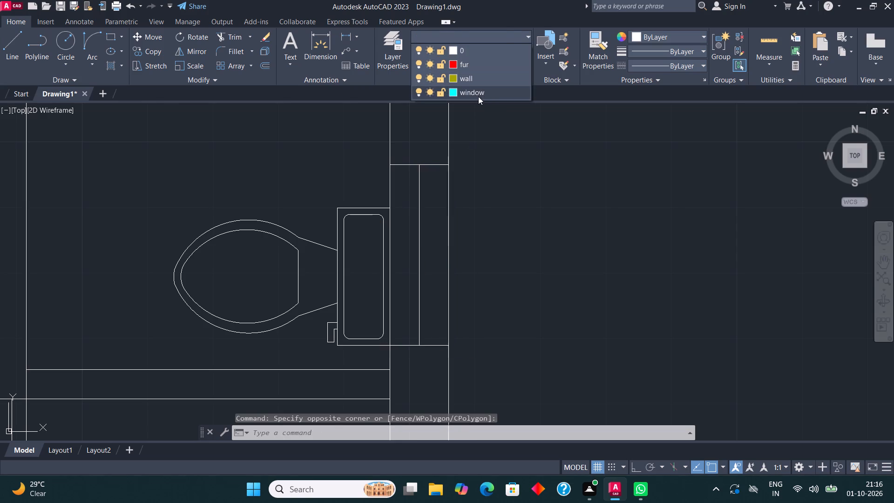
left_click(478, 96)
Assign the kitchen window beside the double sink to the window layer.
scroll(362, 166, "down", 4)
scroll(376, 293, "up", 3)
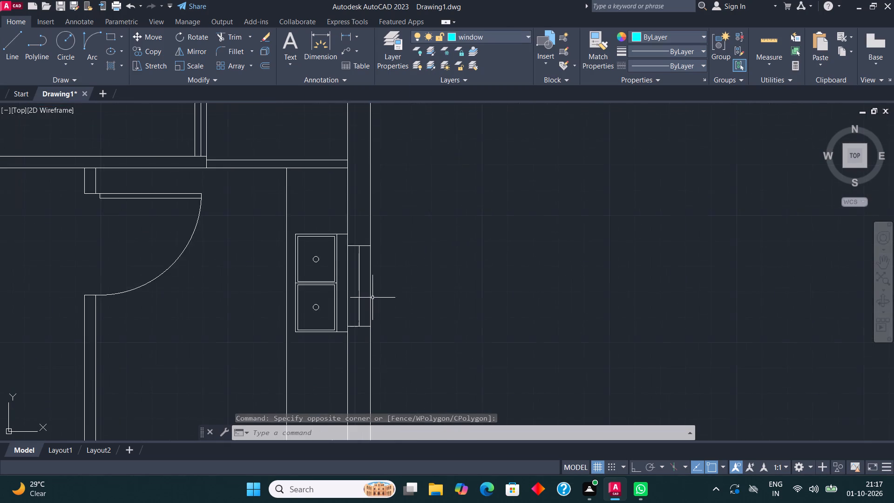
left_click(325, 361)
left_click(399, 195)
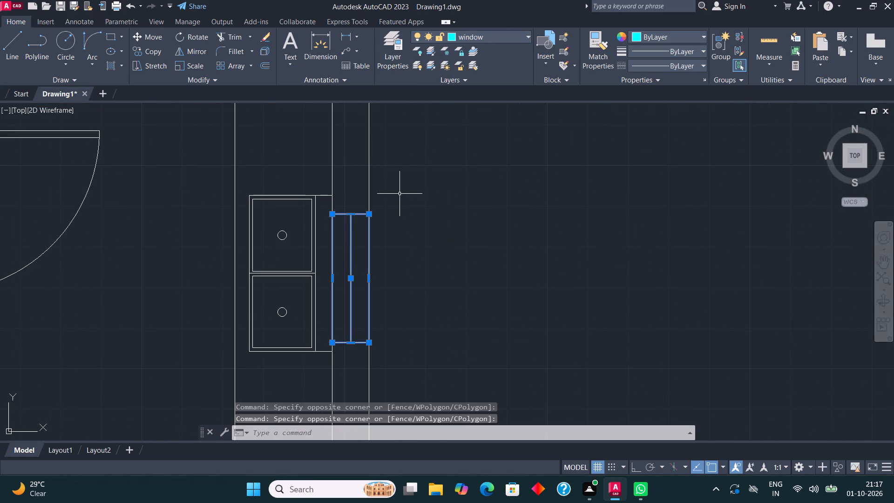
left_click(477, 40)
left_click(478, 93)
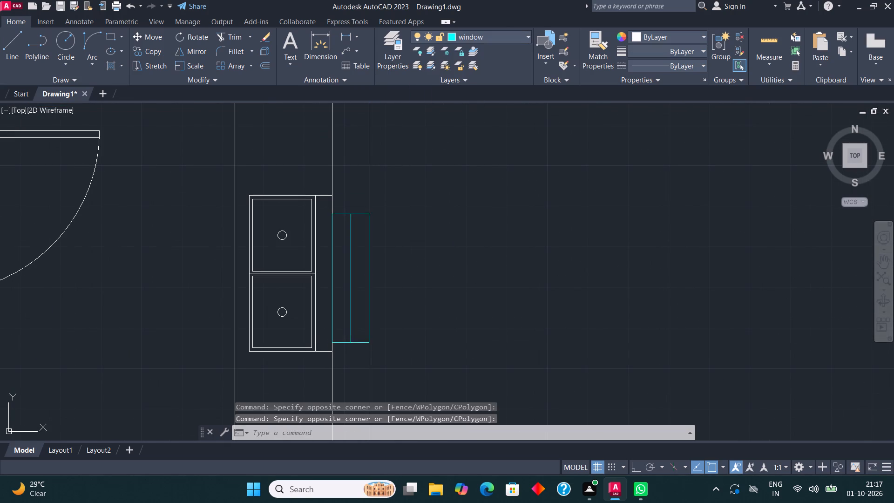
Assign the window in the bottom wall of the lower-right bedroom to the window layer.
scroll(410, 152, "down", 4)
scroll(411, 170, "up", 3)
scroll(411, 165, "down", 5)
scroll(378, 225, "up", 4)
left_click(354, 253)
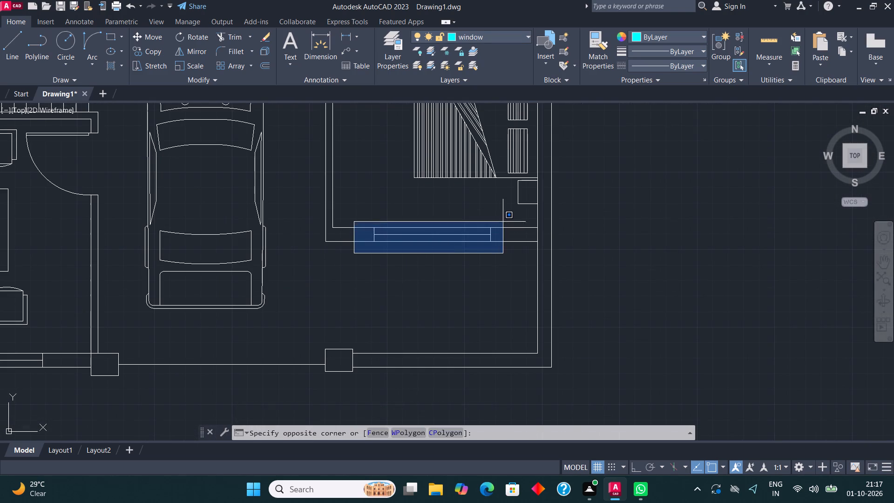
left_click(508, 220)
left_click(495, 34)
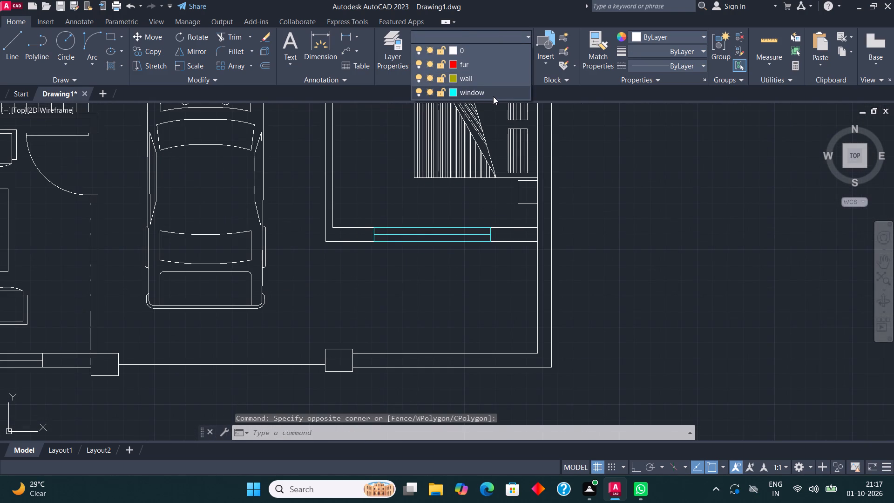
left_click(493, 96)
Move the lower-left sitting room's window in the bottom outer wall onto the window layer.
middle_click_drag(508, 152, 687, 211)
scroll(683, 207, "up", 1)
scroll(636, 229, "down", 3)
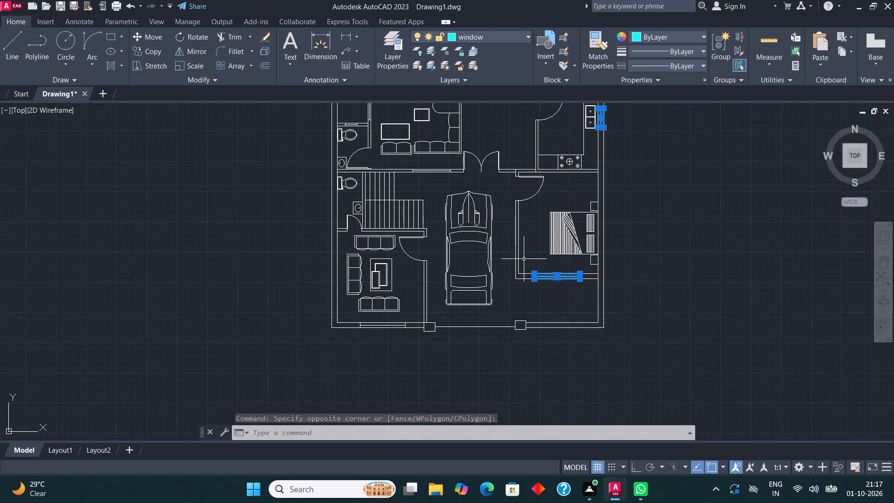
scroll(350, 350, "up", 2)
left_click(359, 308)
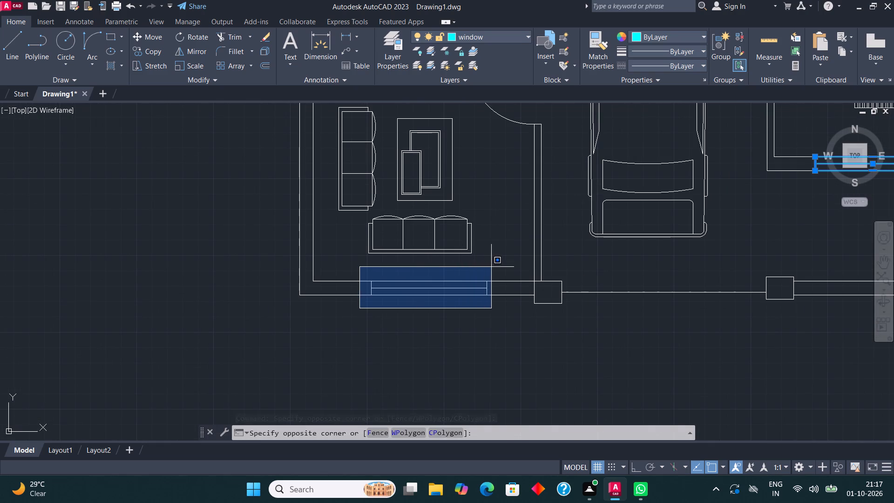
left_click(492, 270)
left_click(481, 37)
left_click(482, 90)
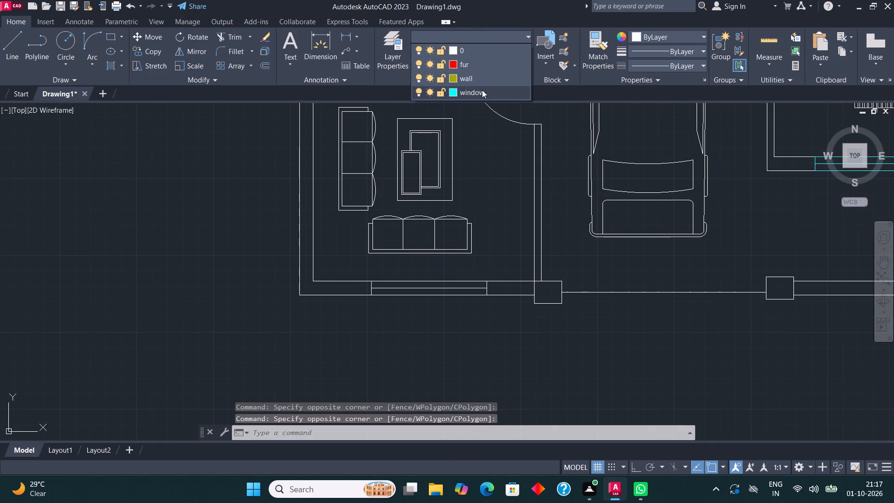
middle_click_drag(456, 172, 461, 443)
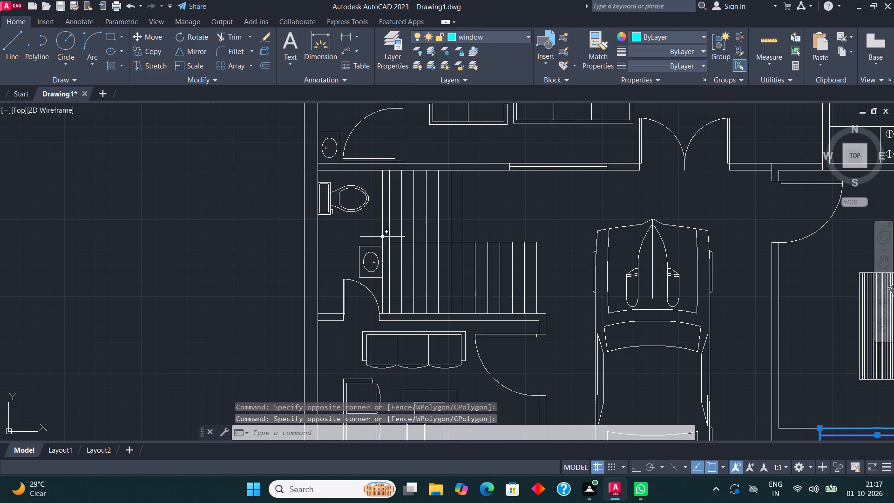
middle_click_drag(383, 245, 362, 277)
key("Escape")
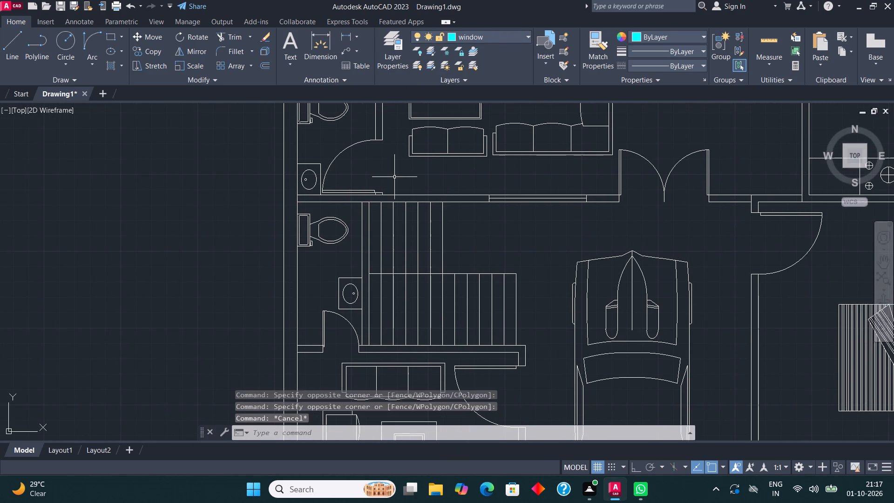
Make window the current layer and draw a rectangular window with a centre line in the outer wall behind the middle-left bathroom's toilet.
left_click(495, 40)
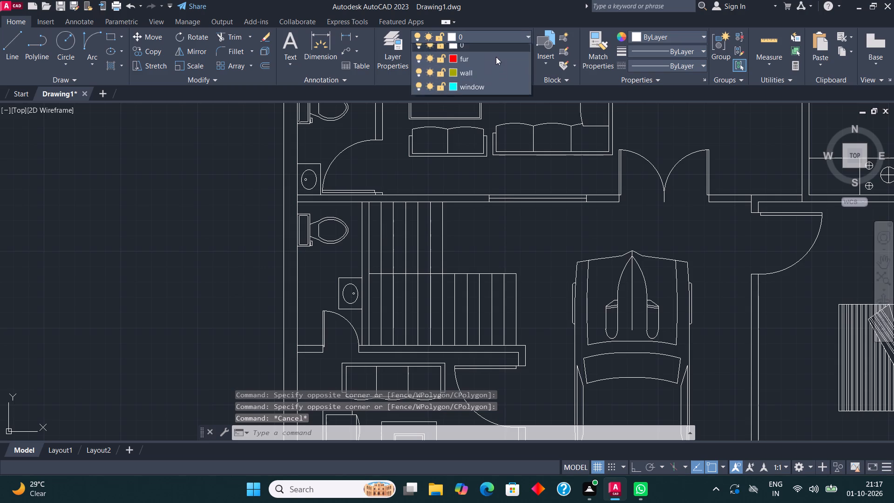
left_click(482, 95)
middle_click_drag(418, 150, 418, 182)
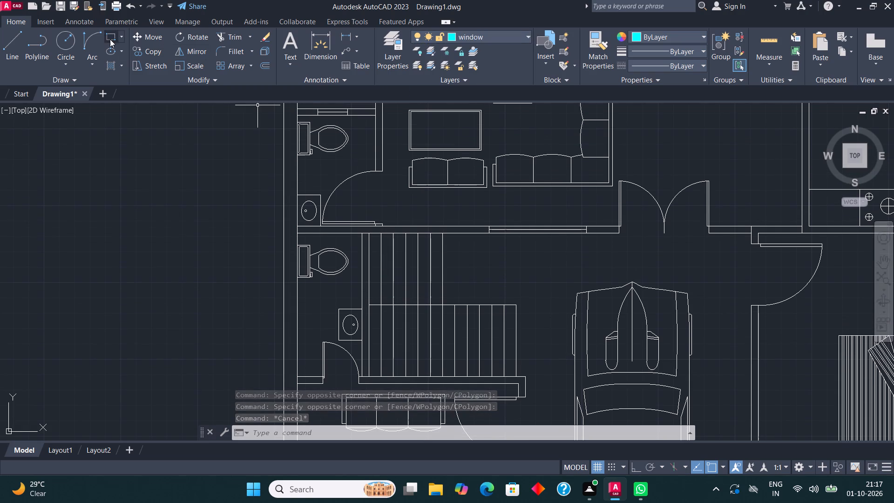
left_click(109, 38)
middle_click_drag(271, 172, 280, 226)
scroll(307, 205, "up", 1)
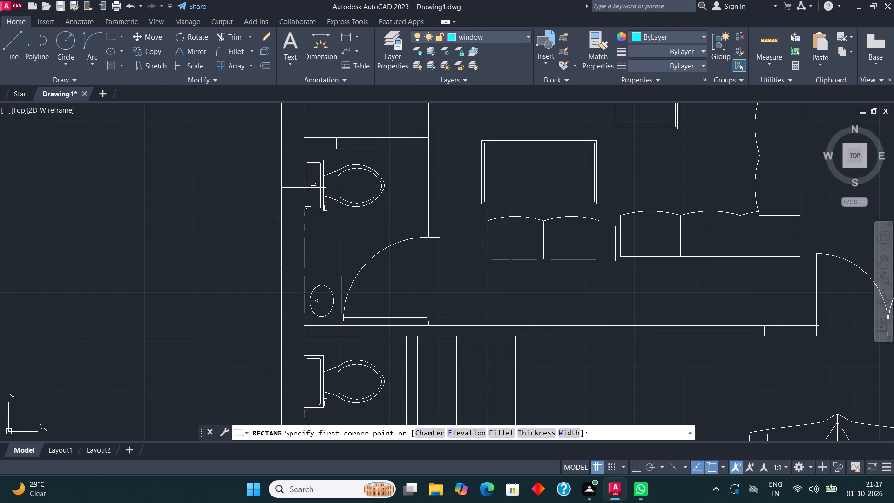
left_click(283, 157)
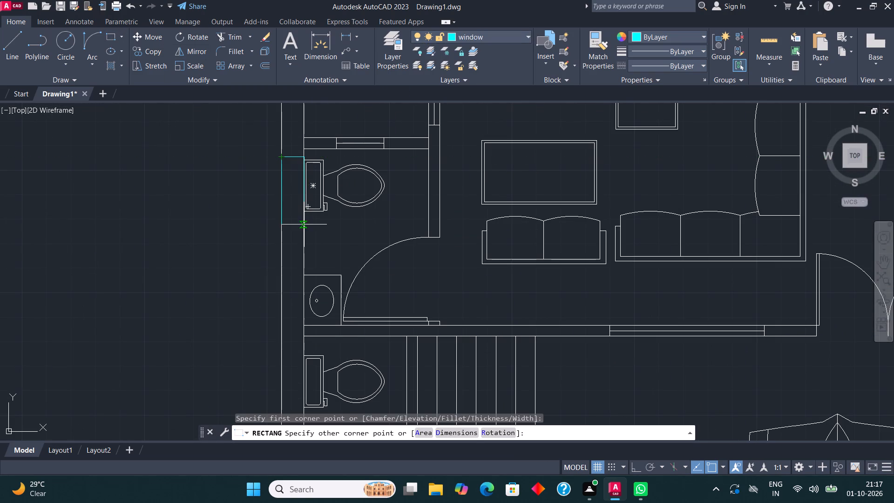
left_click(304, 224)
left_click(8, 38)
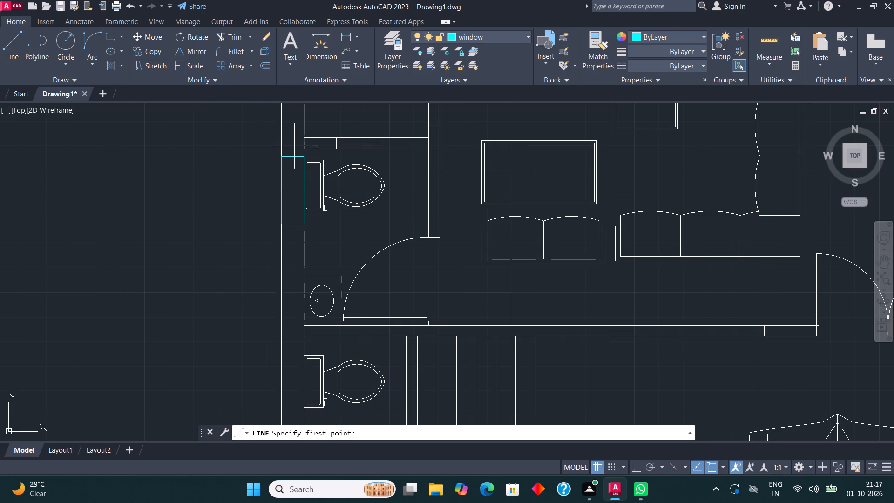
left_click(293, 155)
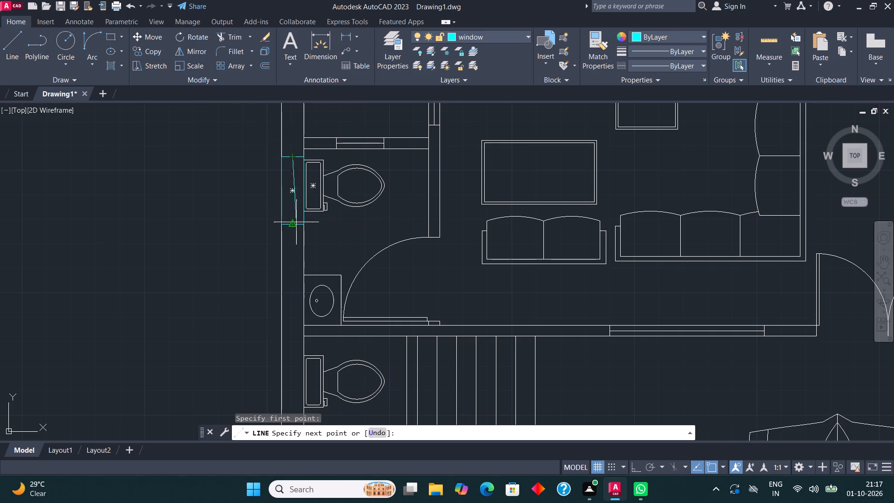
left_click(295, 223)
key("Escape")
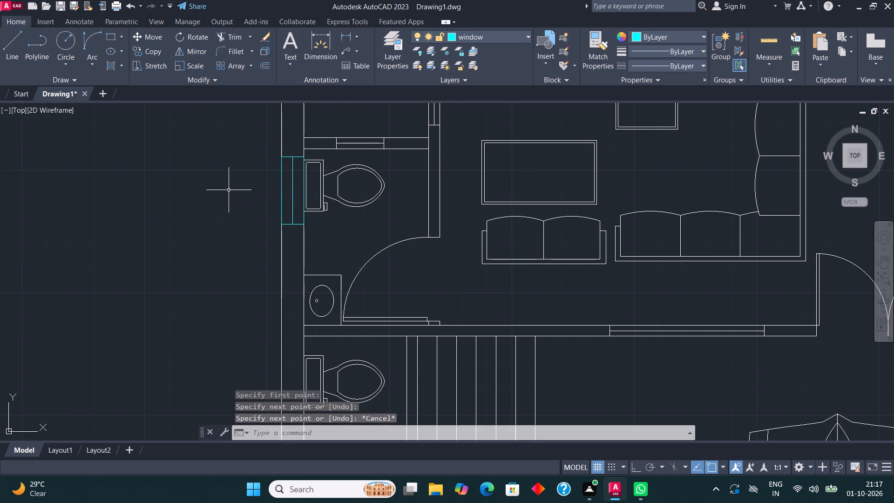
Copy the new window down the outer wall to behind the toilet of the bathroom beside the staircase.
left_click(273, 243)
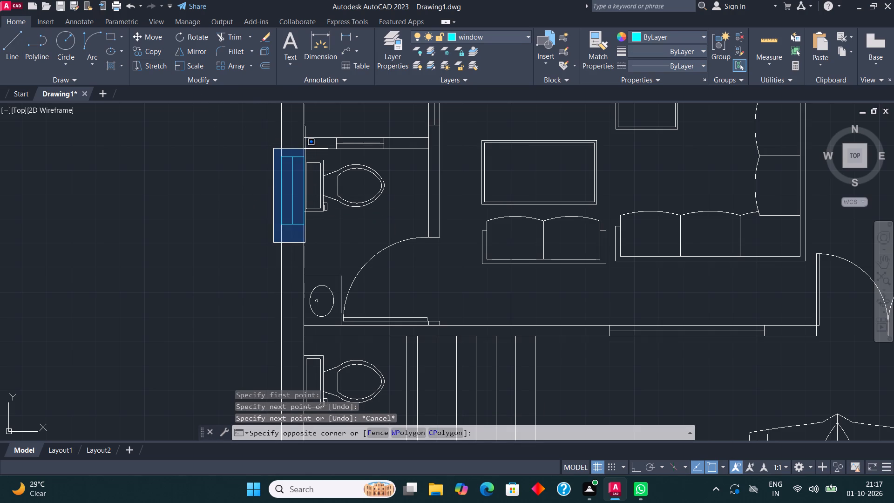
left_click(305, 149)
left_click(149, 48)
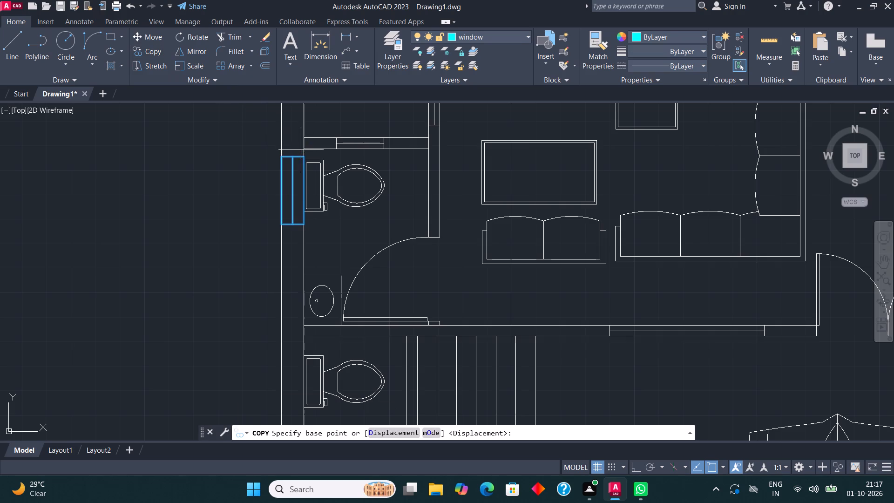
left_click(303, 155)
scroll(323, 139, "down", 2)
scroll(307, 254, "up", 3)
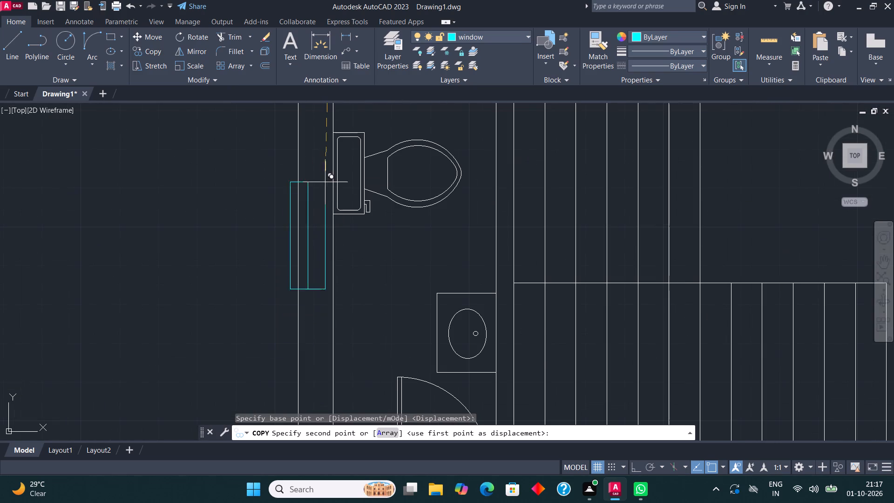
left_click(333, 127)
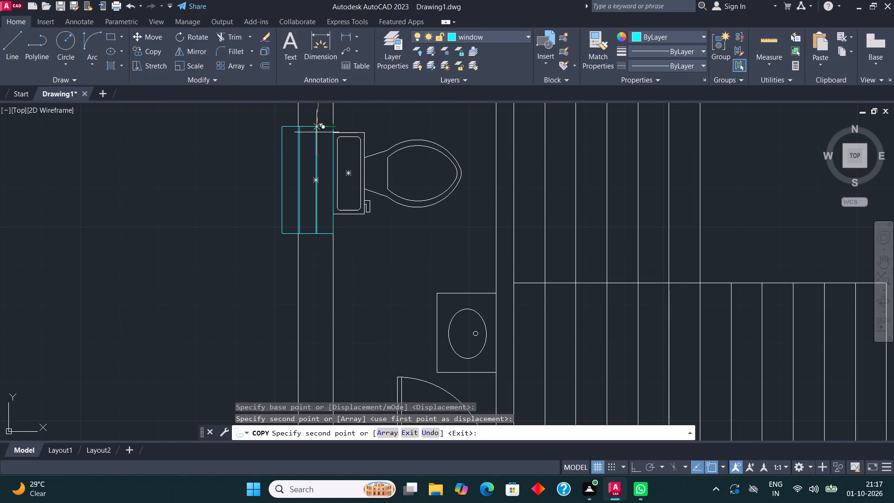
key("Escape")
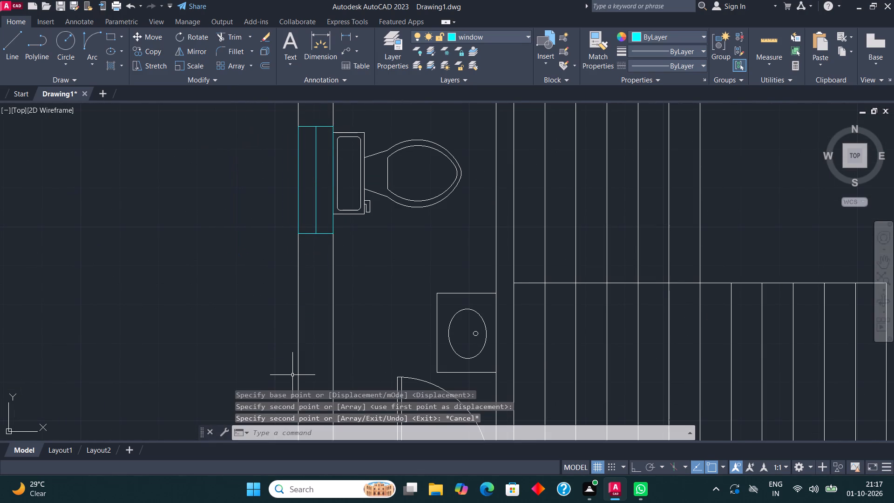
Assign the window in the wall between the central living room and the car porch to the window layer.
scroll(336, 339, "up", 1)
scroll(331, 337, "down", 4)
middle_click_drag(265, 296, 192, 285)
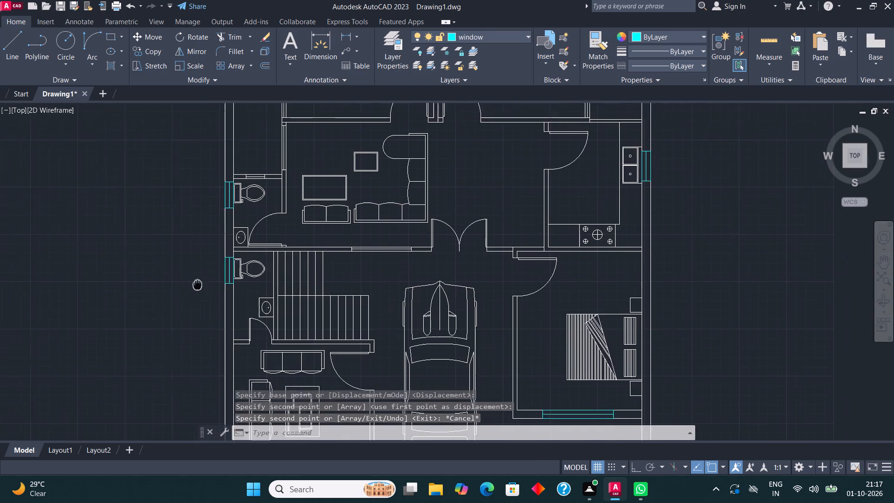
middle_click_drag(192, 285, 122, 340)
scroll(294, 299, "up", 2)
left_click(228, 329)
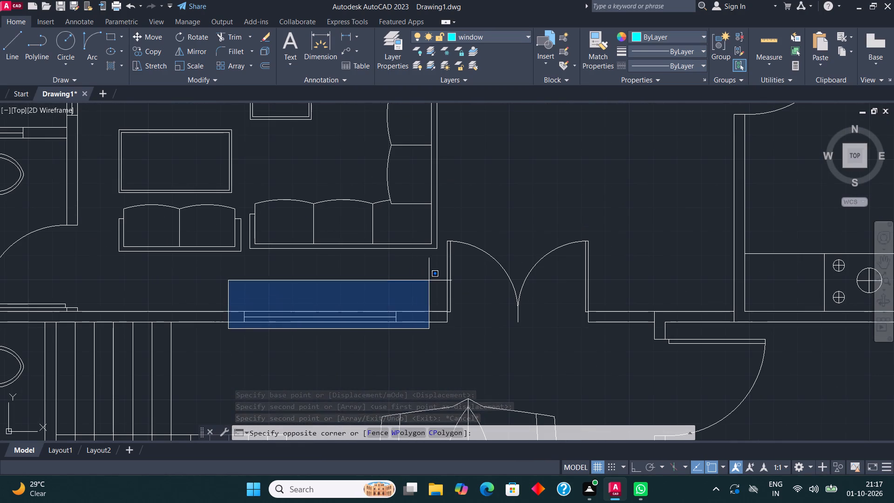
left_click(421, 287)
left_click(456, 37)
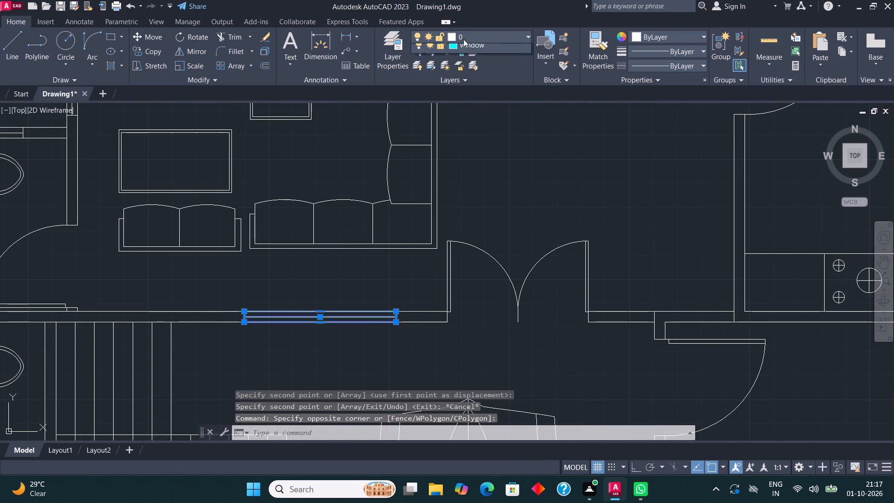
left_click(472, 93)
middle_click_drag(381, 170, 341, 252)
scroll(343, 283, "down", 2)
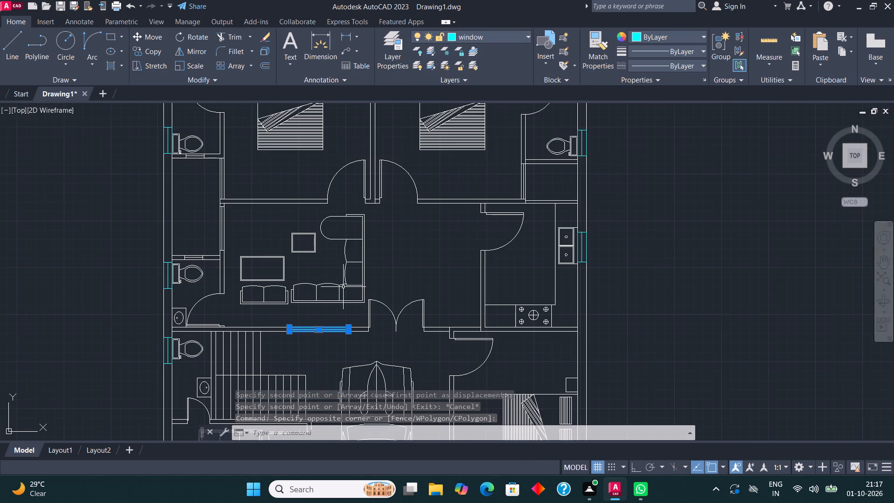
key("Escape")
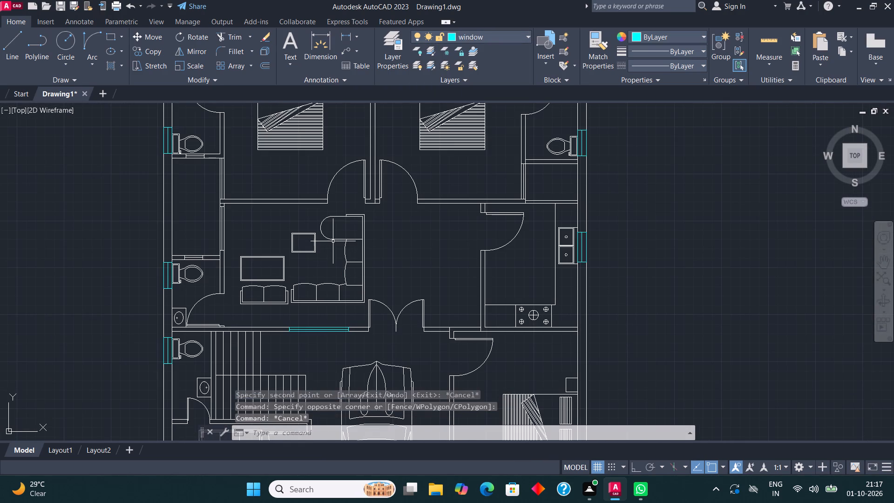
Put the small window in the middle-left bathroom's upper interior wall on the window layer.
scroll(176, 264, "up", 4)
left_click(181, 259)
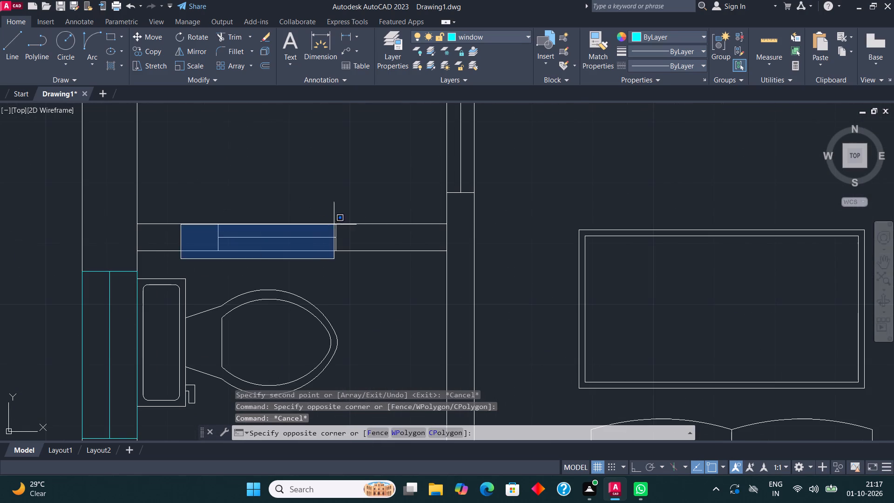
left_click(347, 216)
left_click(479, 35)
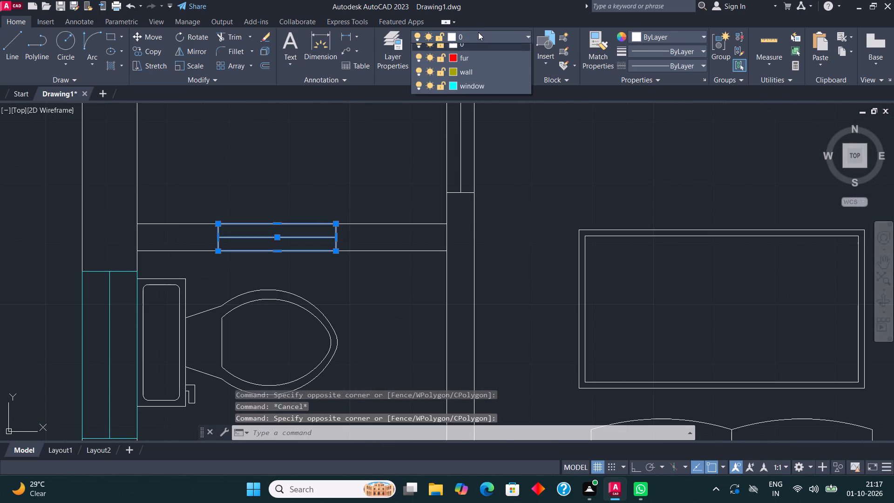
left_click(477, 92)
Move the window in the central living room's left interior wall onto the window layer.
middle_click_drag(427, 166, 266, 277)
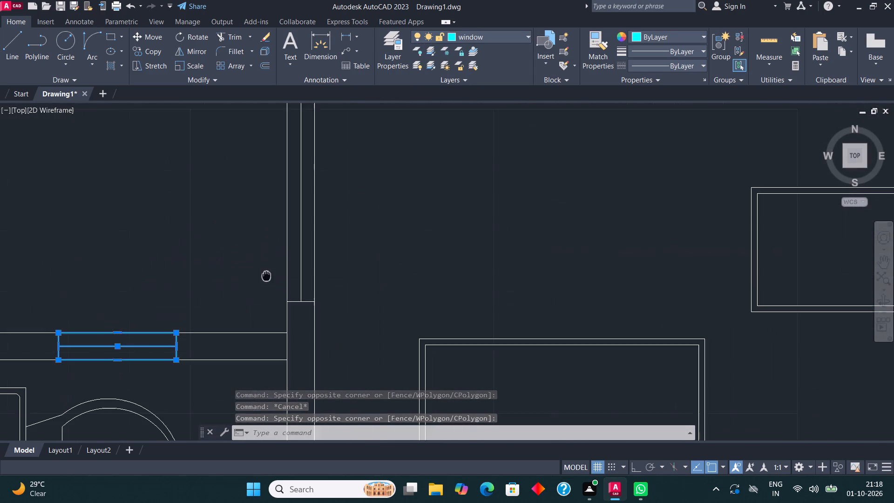
middle_click_drag(266, 277, 264, 278)
middle_click_drag(271, 292, 263, 325)
left_click(273, 345)
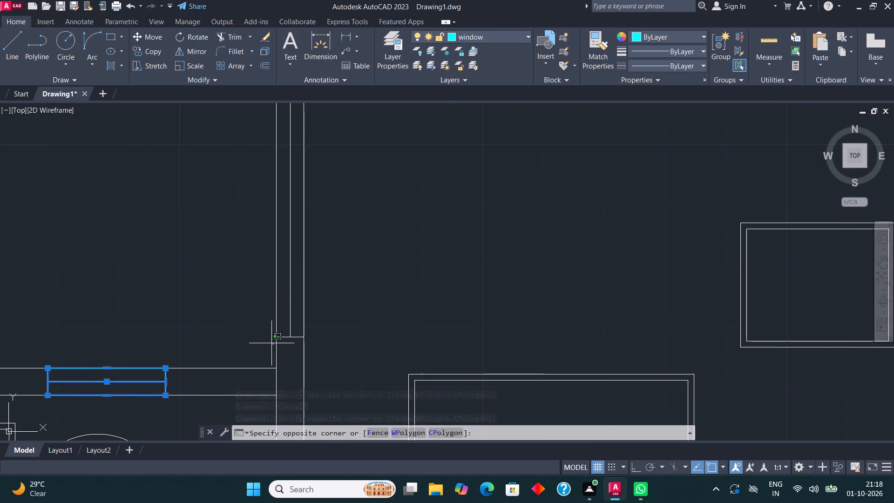
scroll(271, 340, "down", 2)
left_click(289, 221)
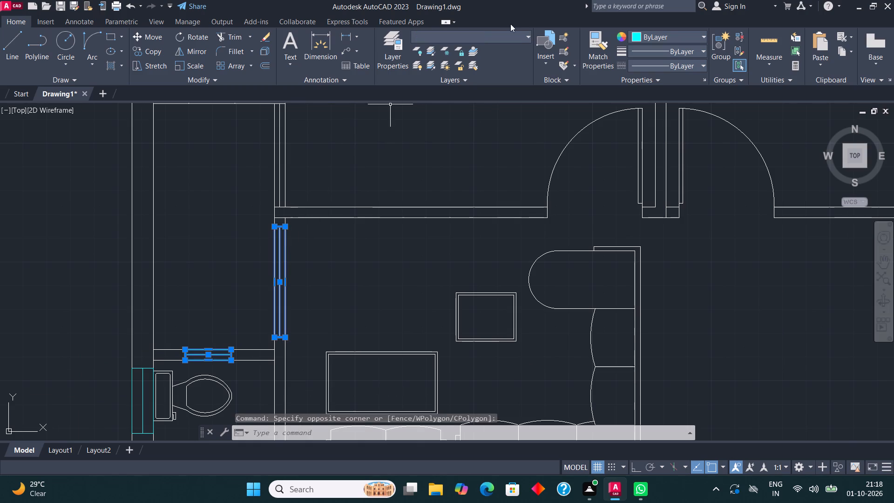
left_click(501, 41)
left_click(487, 92)
Assign the window in the upper-left bedroom's left wall, just below the bathroom, to the window layer.
middle_click_drag(231, 192, 214, 265)
scroll(236, 269, "up", 1)
left_click(264, 292)
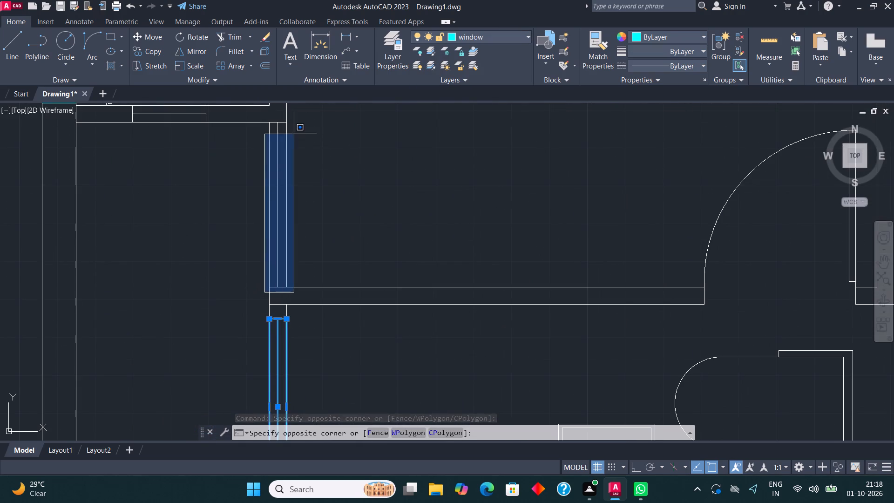
left_click(296, 121)
left_click(465, 30)
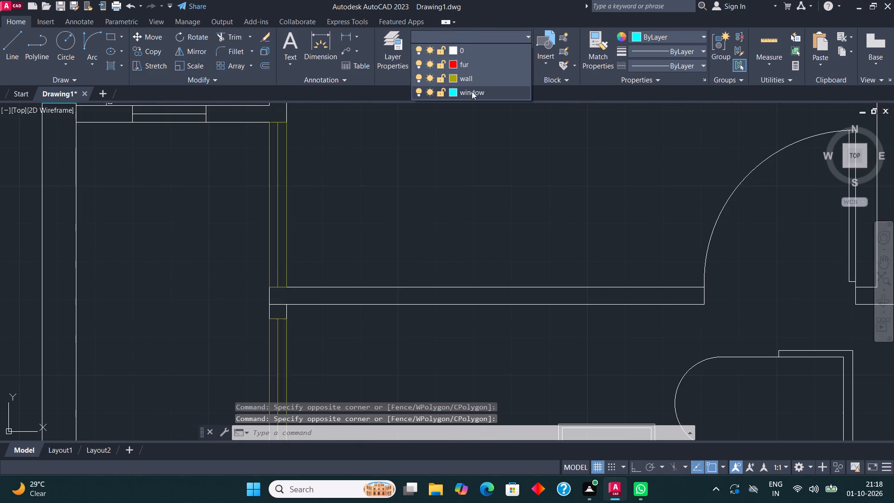
left_click(472, 94)
key("Escape")
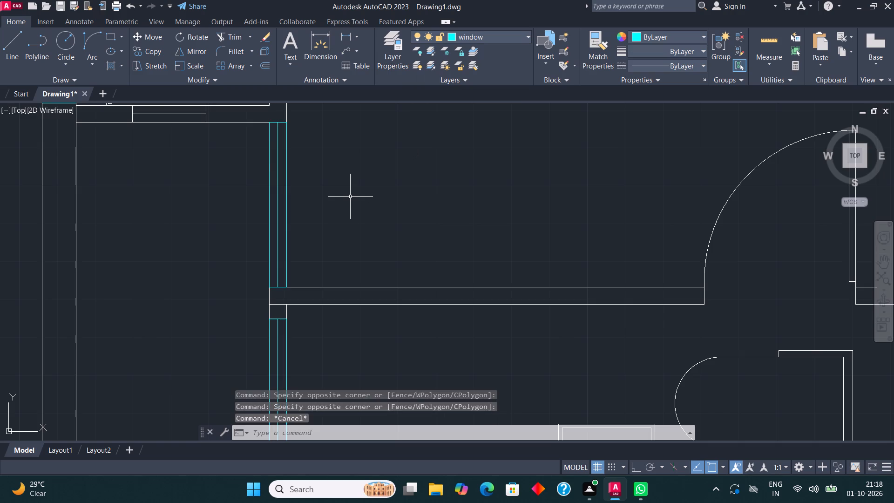
Put the small window in the upper-left bathroom's bottom wall on the window layer.
scroll(254, 232, "down", 2)
middle_click_drag(218, 241, 152, 252)
scroll(111, 180, "up", 2)
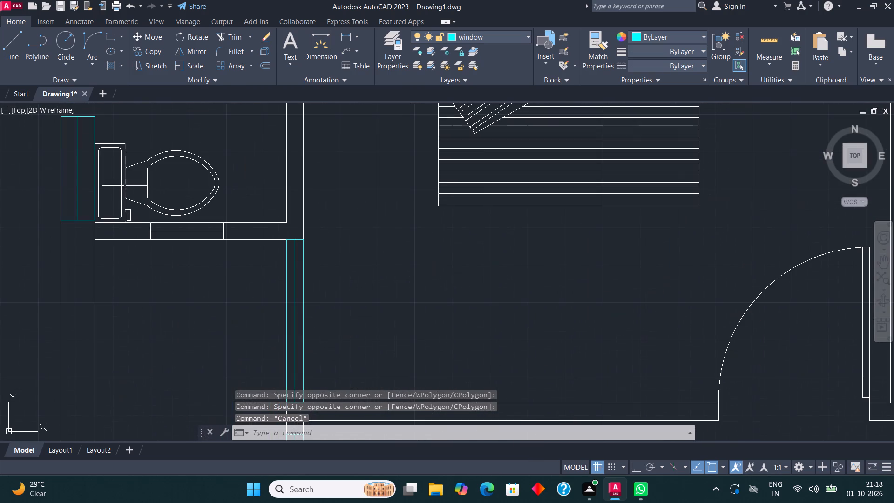
left_click(129, 255)
left_click(240, 218)
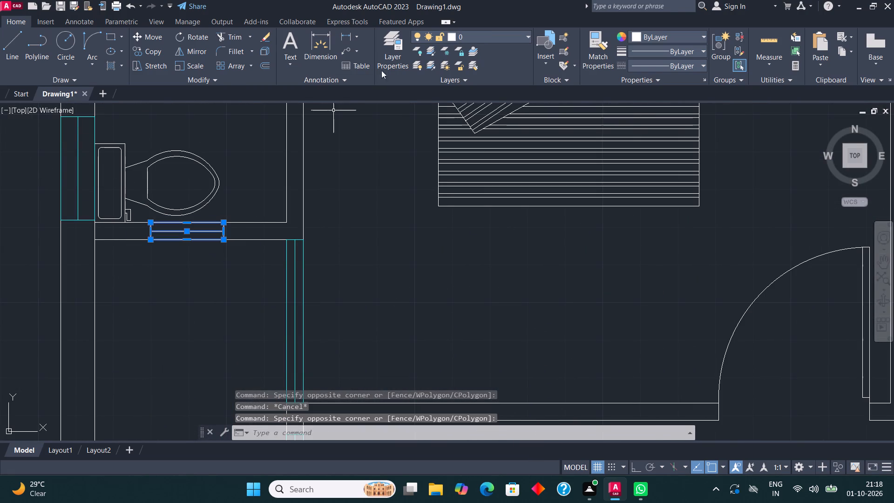
left_click(501, 35)
left_click(488, 94)
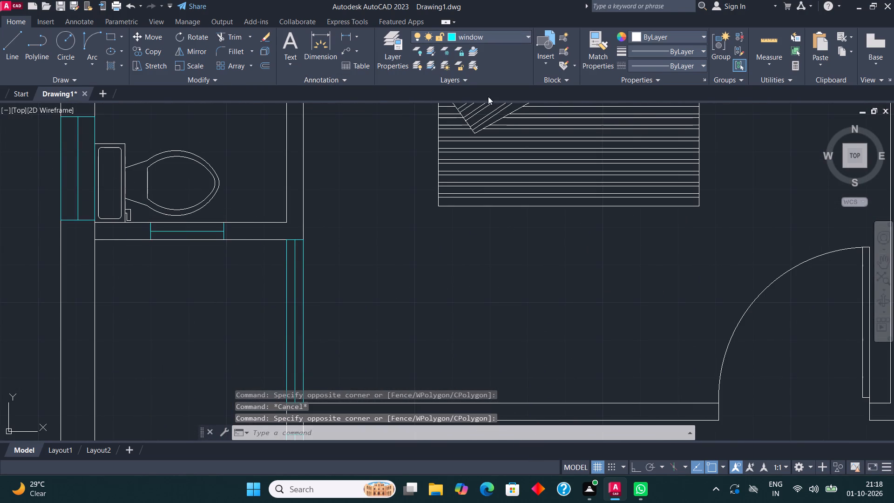
Review the whole floor plan to check that every window is on the window layer.
key("Escape")
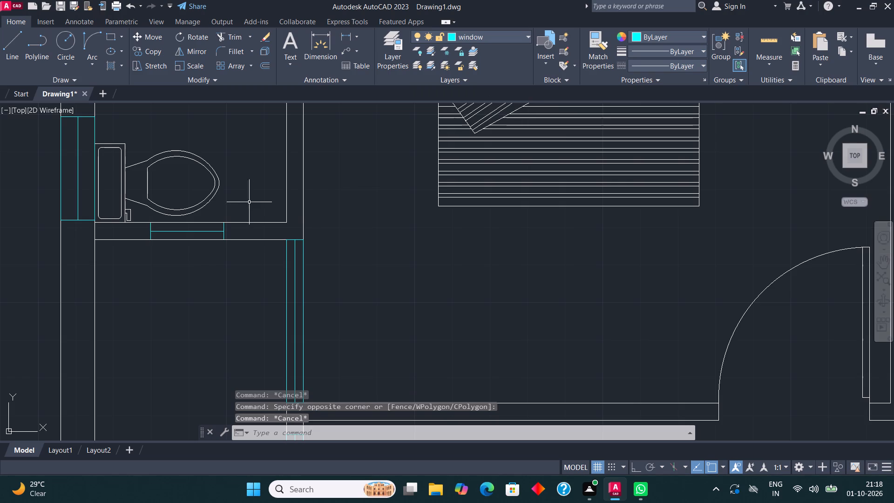
middle_click_drag(250, 204, 290, 438)
scroll(267, 280, "down", 4)
middle_click_drag(331, 205, 331, 136)
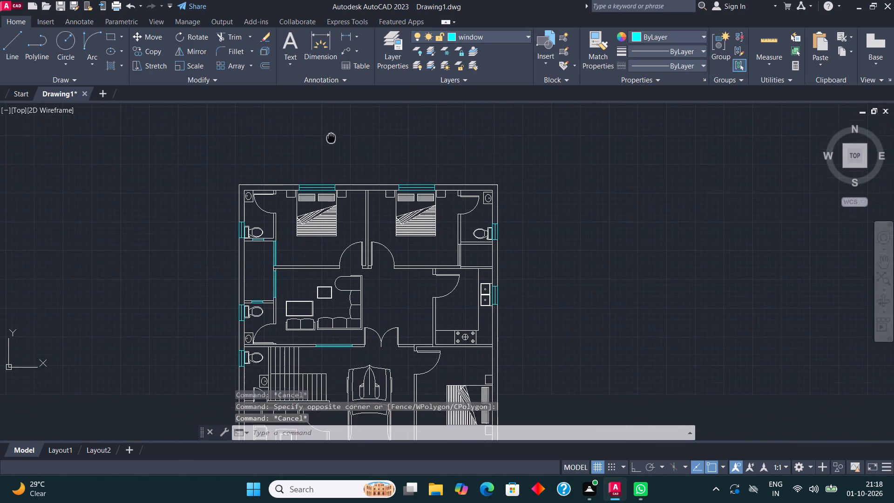
middle_click_drag(331, 136, 327, 98)
middle_click_drag(394, 224, 383, 109)
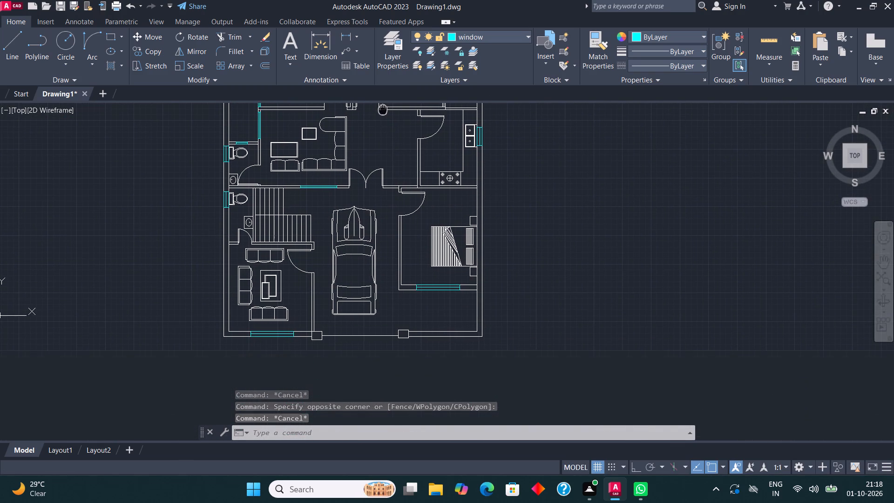
middle_click_drag(413, 184, 414, 353)
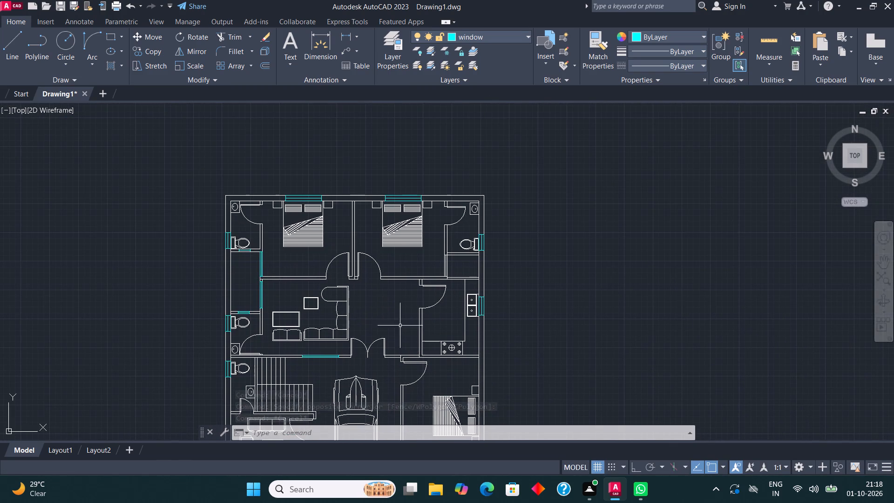
scroll(262, 174, "up", 2)
On the wall layer, hatch the top exterior wall segments around the two bedroom windows, including both corners, with the SOLID pattern.
left_click(477, 36)
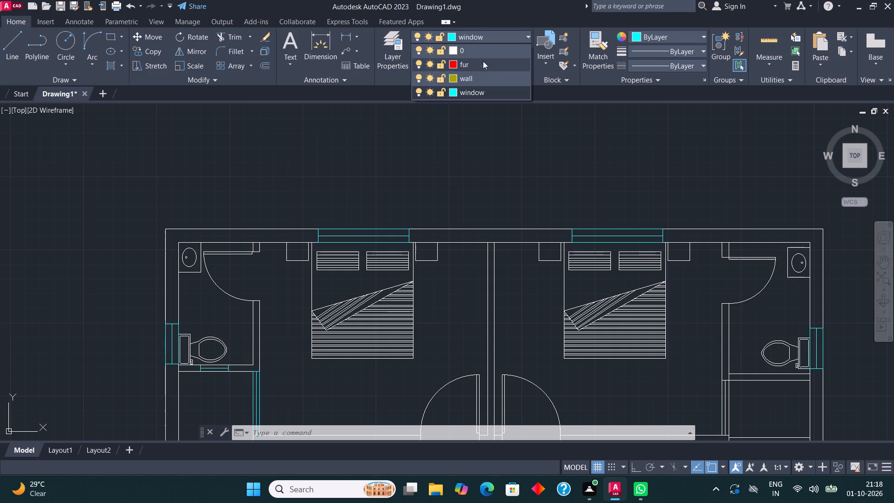
left_click(479, 78)
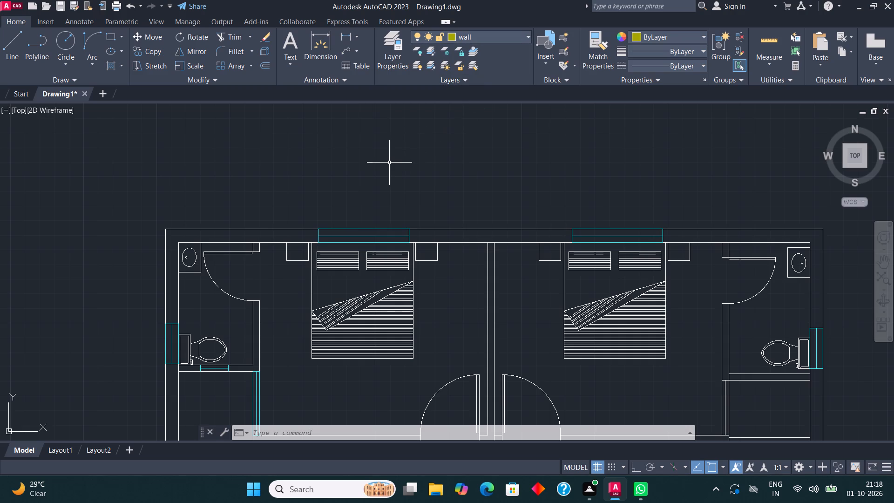
key("h")
key("Return")
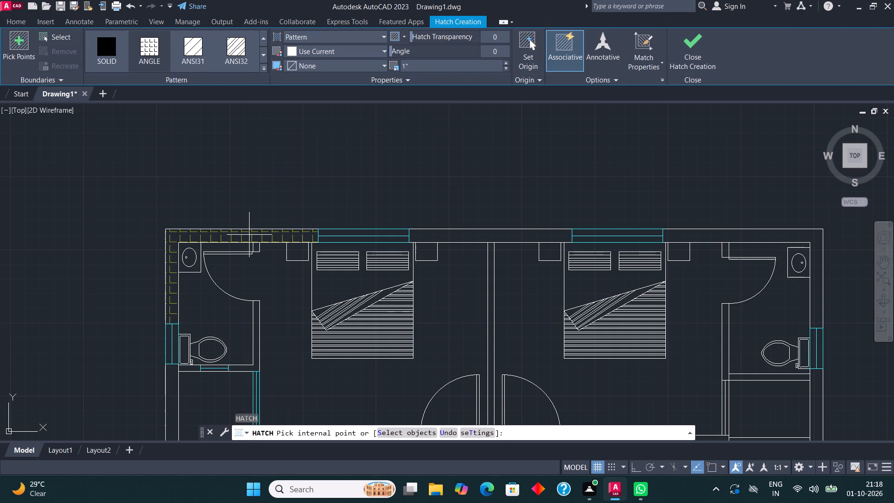
left_click(249, 235)
left_click(118, 57)
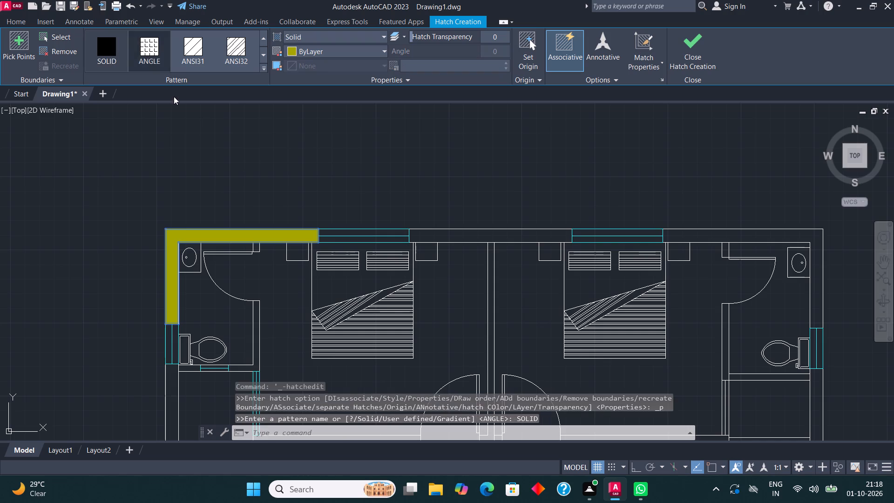
left_click(460, 235)
middle_click_drag(385, 238, 178, 204)
left_click(502, 203)
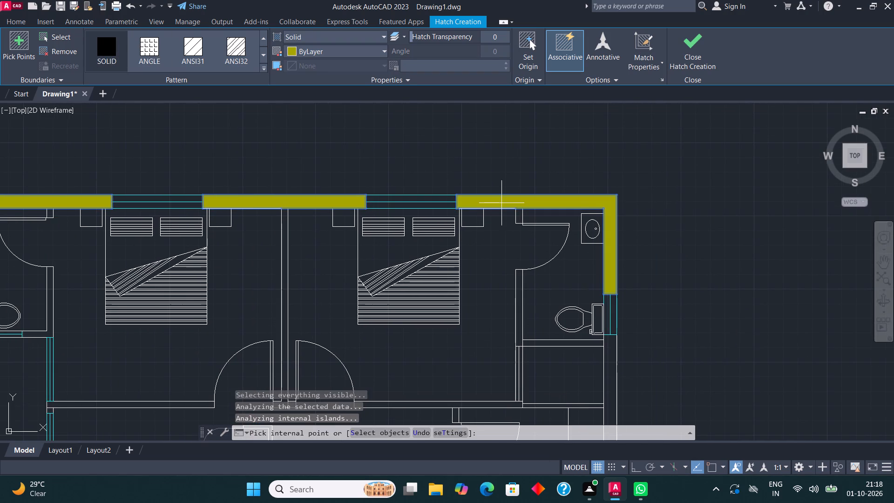
Add solid fill to the upper-right bathroom's interior walls and the dividing wall between the two upper bedrooms.
left_click(521, 214)
left_click(517, 298)
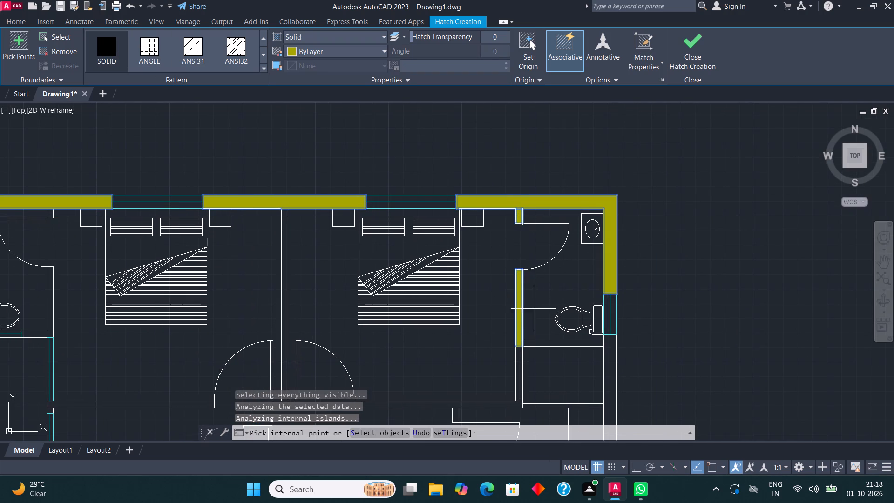
left_click(545, 343)
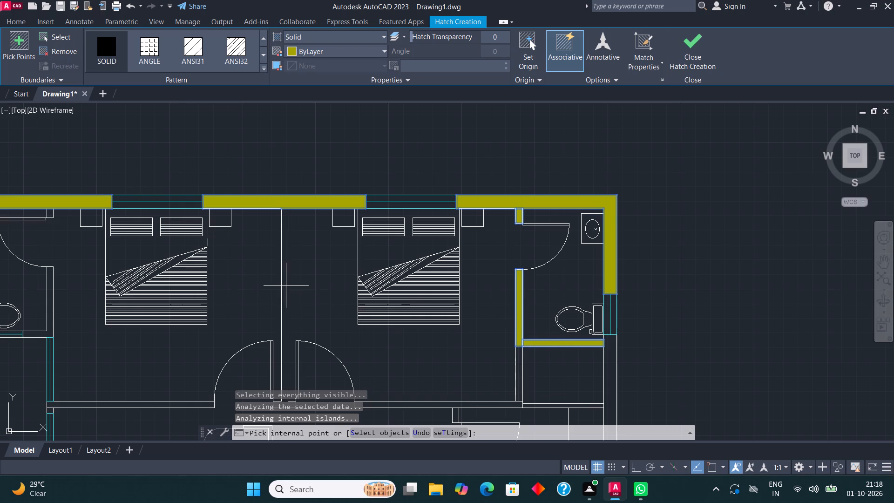
left_click(284, 283)
Fill the two upper bedrooms' bottom walls and the middle-left bathroom's upper and right interior walls with the solid hatch.
scroll(366, 183, "down", 2)
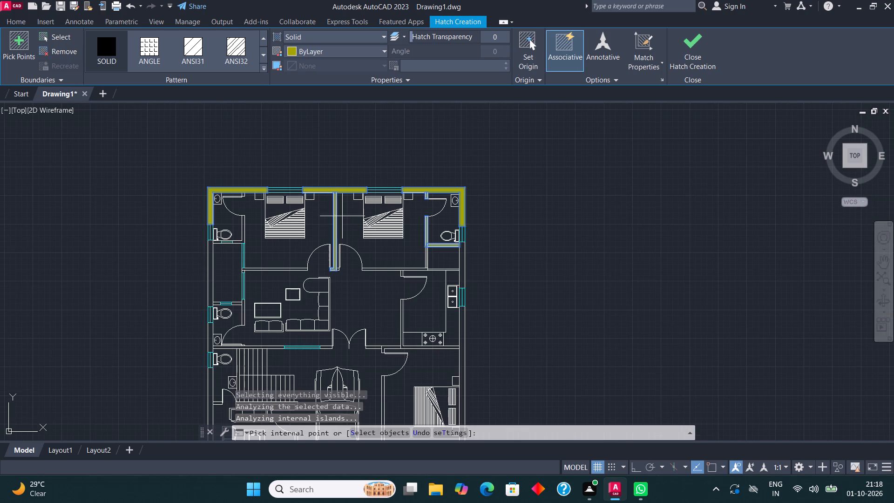
scroll(245, 272, "up", 2)
left_click(265, 265)
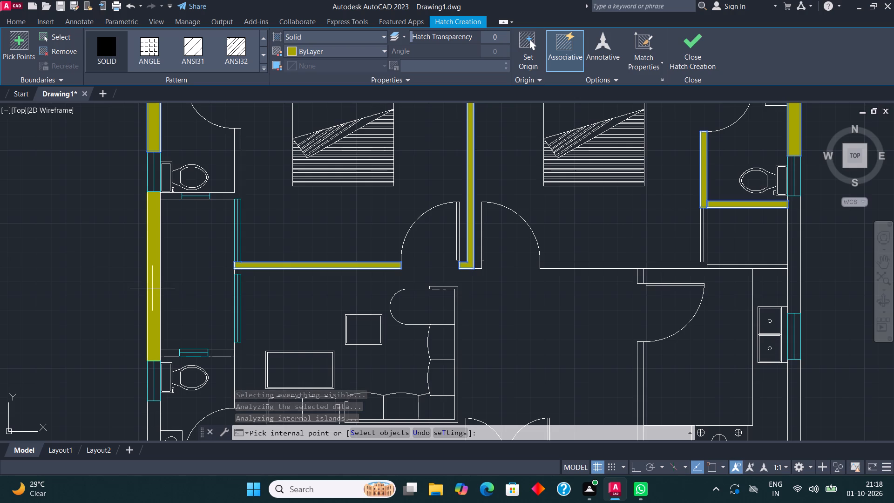
left_click(167, 354)
left_click(219, 356)
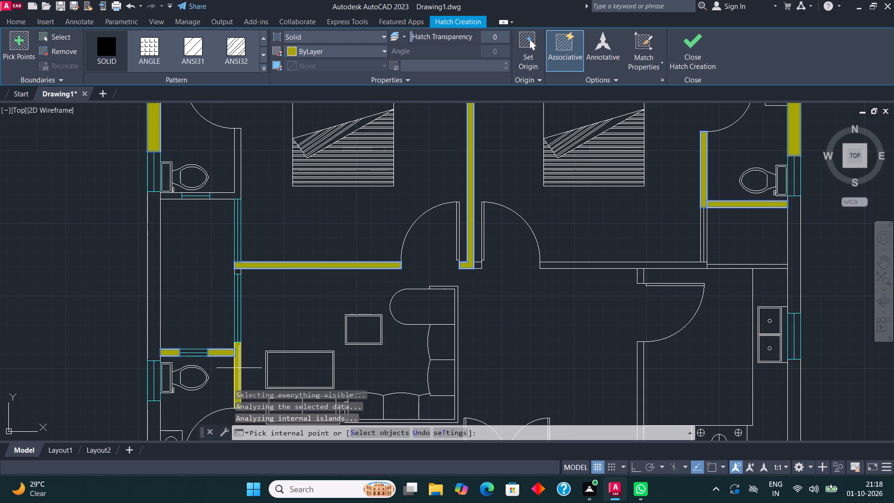
left_click(239, 367)
left_click(481, 264)
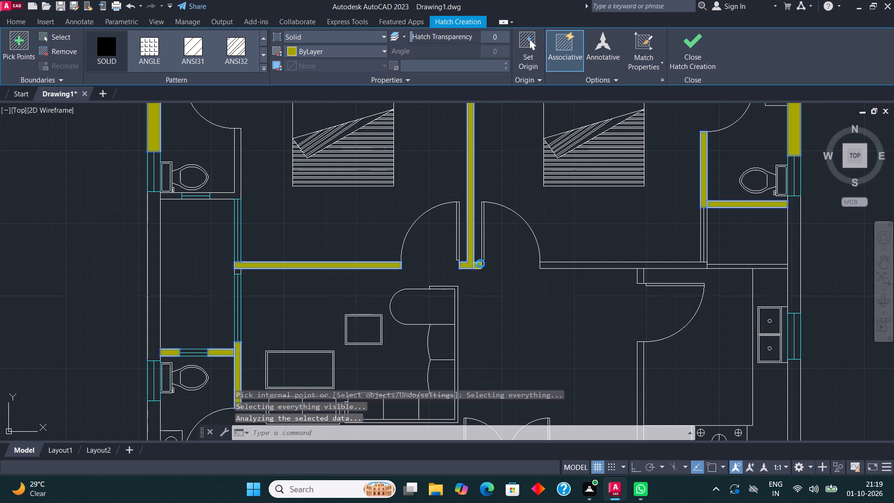
left_click(559, 265)
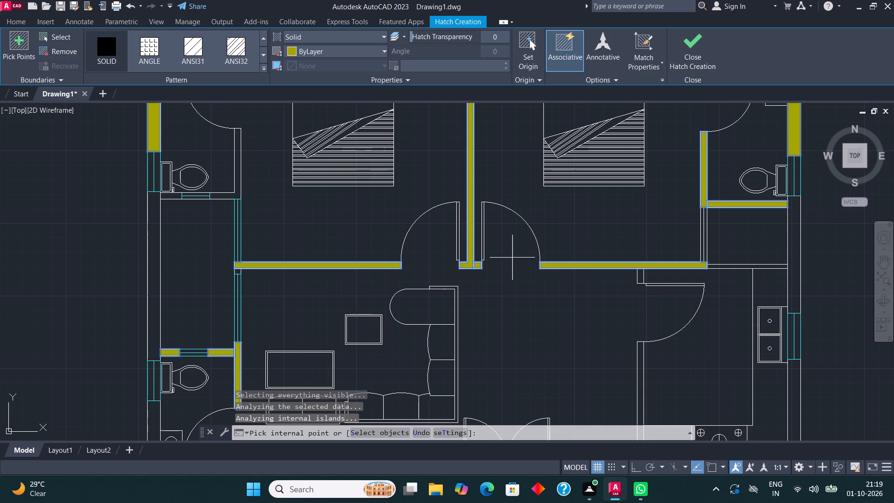
Fill the thin wall above the kitchen and the right exterior wall segments above and below the kitchen window.
middle_click_drag(481, 257, 148, 258)
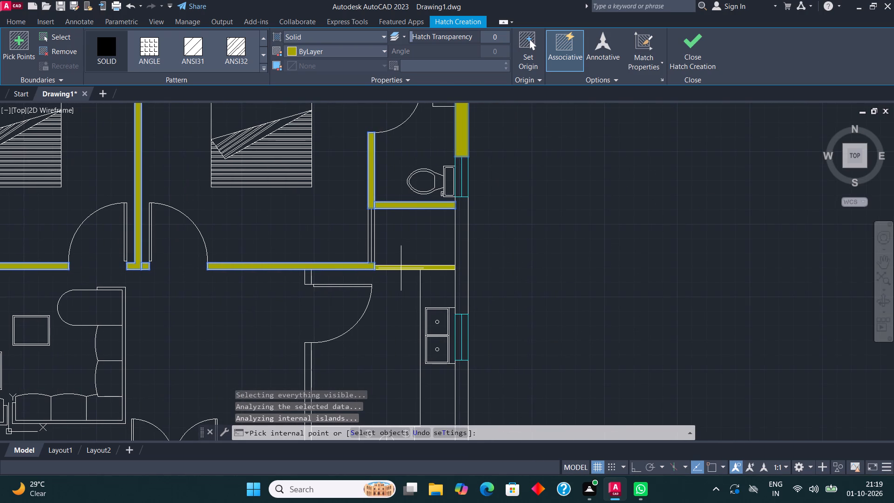
left_click(401, 268)
left_click(459, 246)
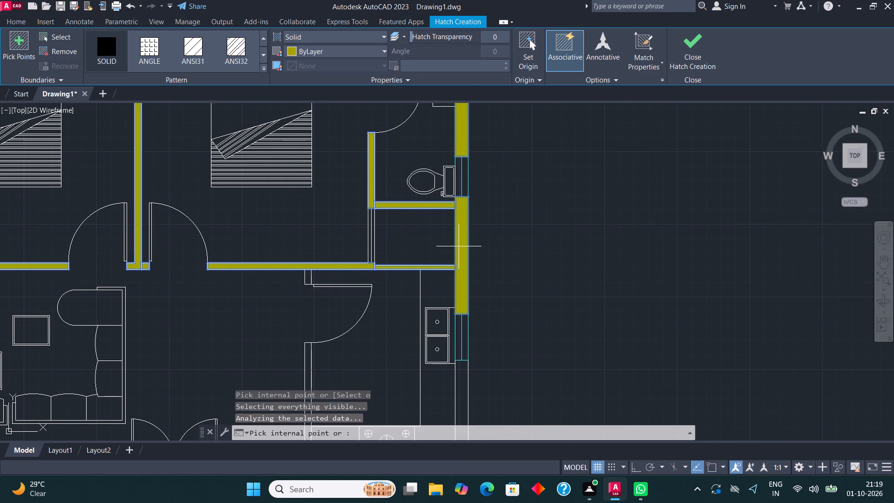
scroll(447, 196, "down", 3)
scroll(448, 263, "up", 3)
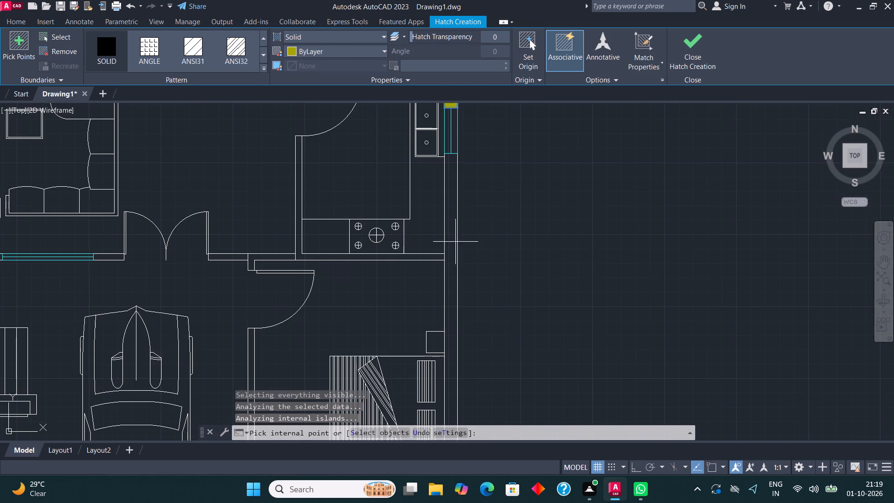
left_click(453, 232)
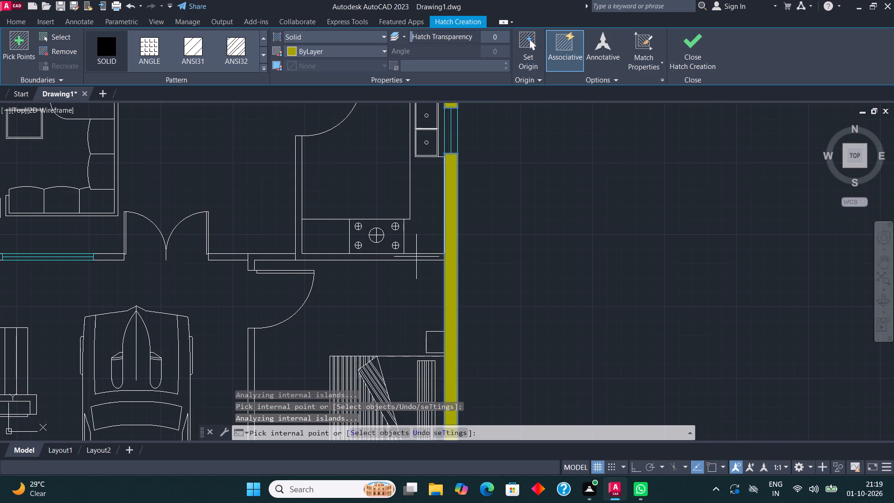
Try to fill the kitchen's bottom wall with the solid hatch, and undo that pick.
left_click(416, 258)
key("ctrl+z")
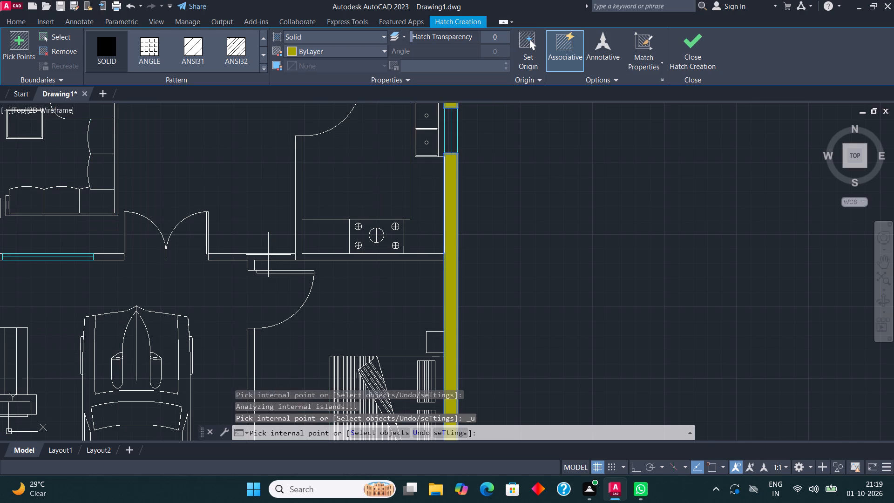
Fill the short wall segments on both sides of the double entrance door with the solid hatch.
middle_click_drag(284, 259, 312, 269)
scroll(314, 268, "up", 1)
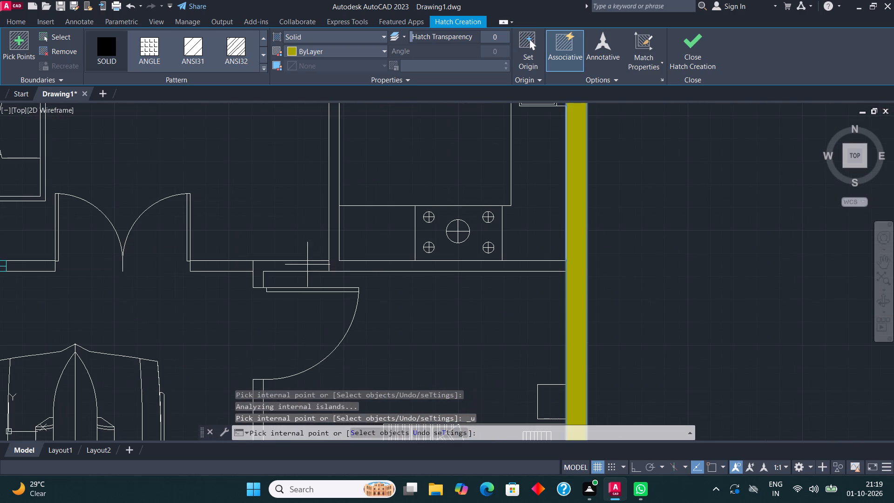
left_click(211, 264)
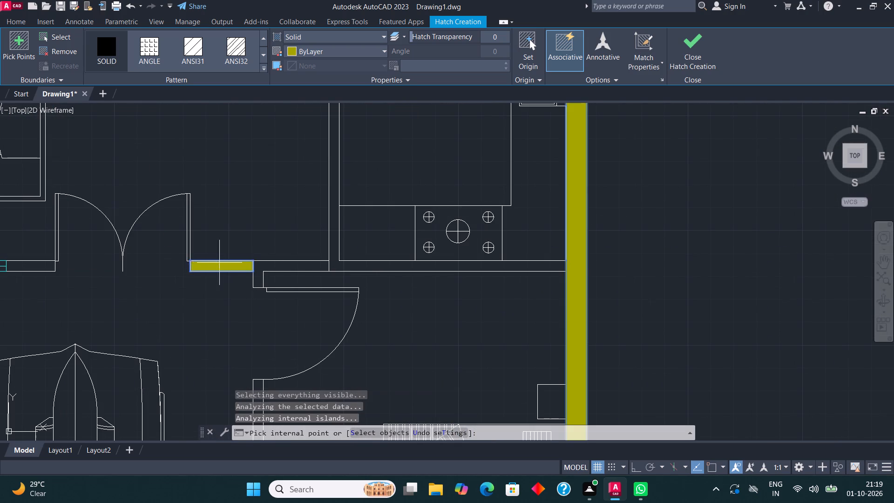
scroll(225, 270, "down", 1)
scroll(102, 272, "up", 1)
left_click(107, 263)
scroll(102, 292, "down", 3)
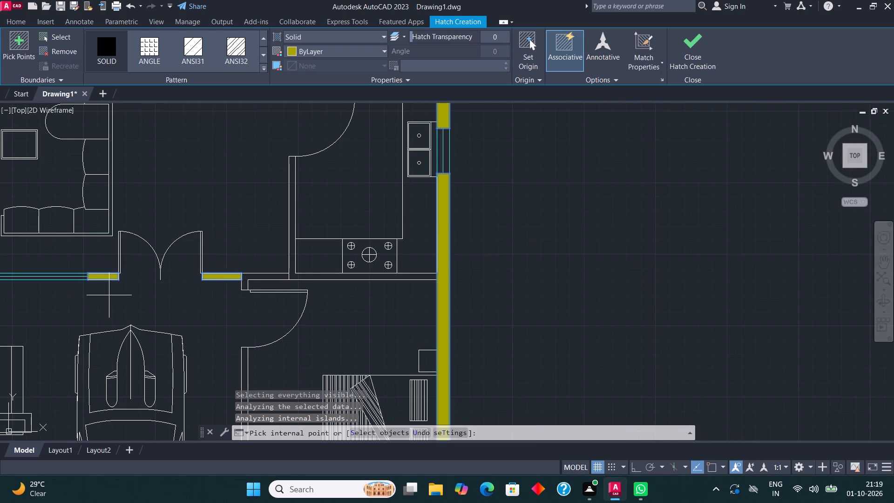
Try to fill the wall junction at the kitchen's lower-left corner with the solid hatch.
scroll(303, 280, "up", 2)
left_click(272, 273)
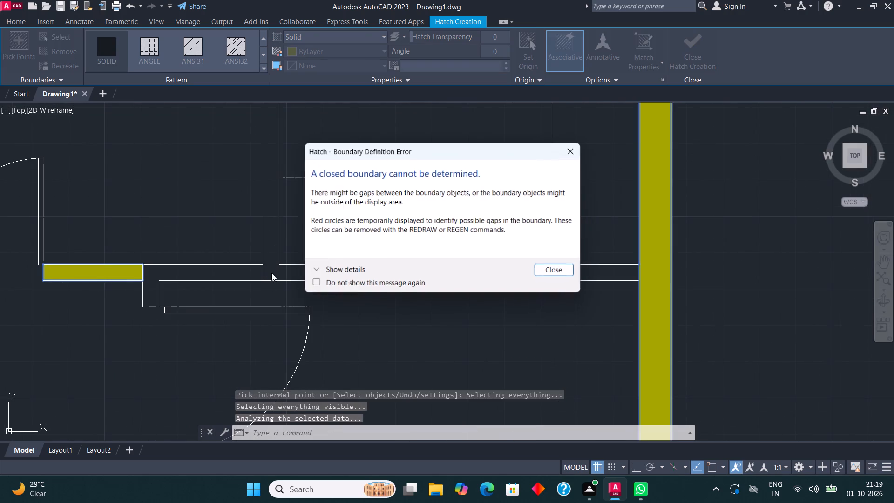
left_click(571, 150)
Fill the lower-right bedroom's bottom wall right of its window, and the front sitting room's right wall and adjoining bottom segment.
scroll(497, 210, "down", 4)
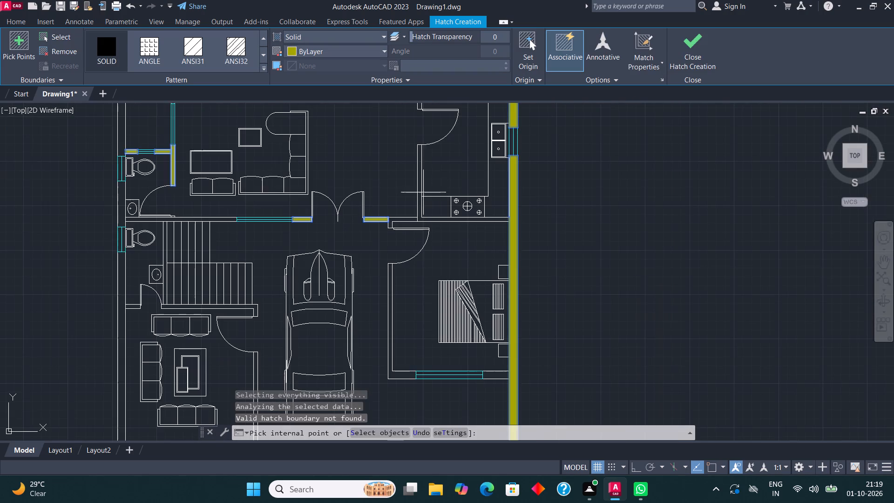
scroll(420, 195, "down", 2)
scroll(414, 264, "up", 3)
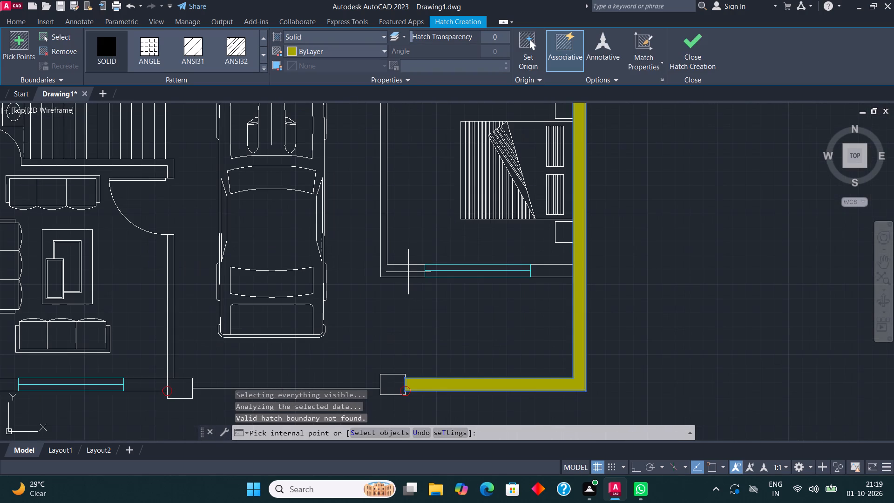
left_click(561, 268)
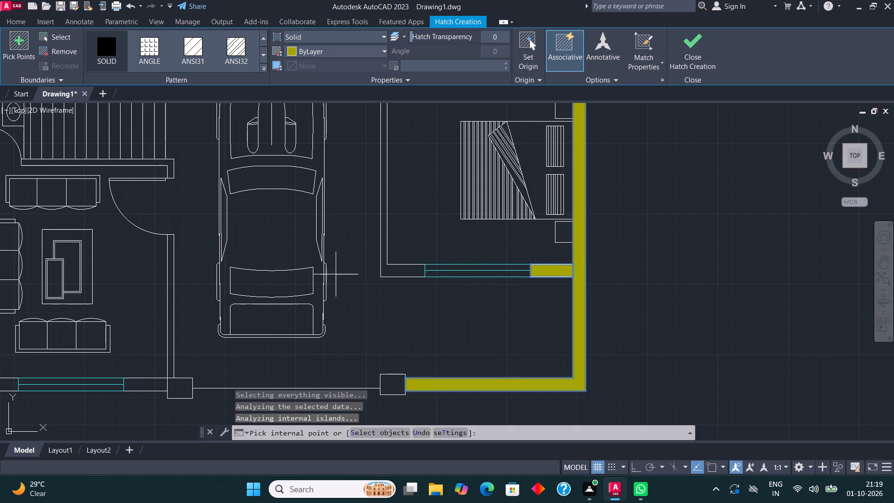
middle_click_drag(329, 274, 533, 241)
left_click(351, 349)
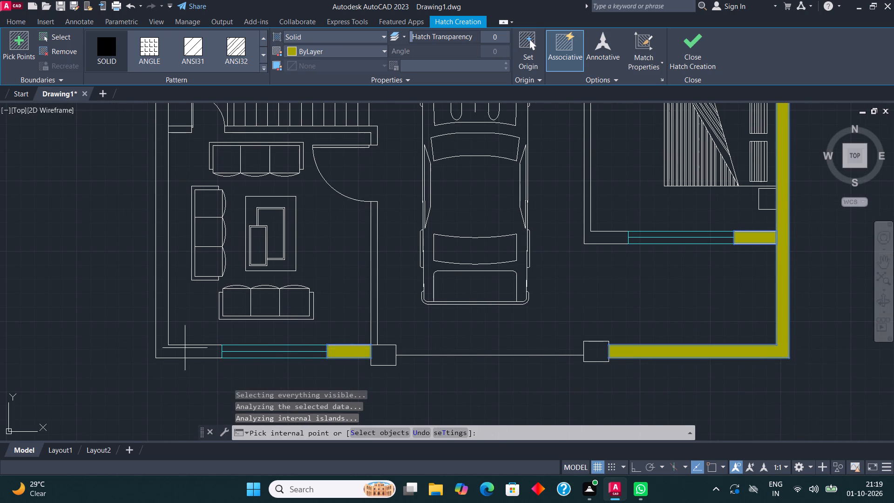
left_click(372, 279)
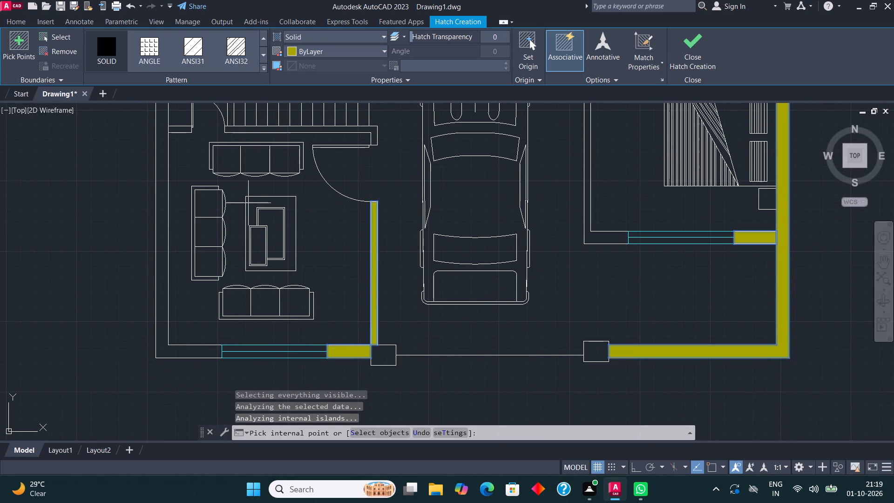
Fill the wall segments between the staircase area and front sitting room, and the wall between the staircase and living room.
middle_click_drag(247, 203, 264, 299)
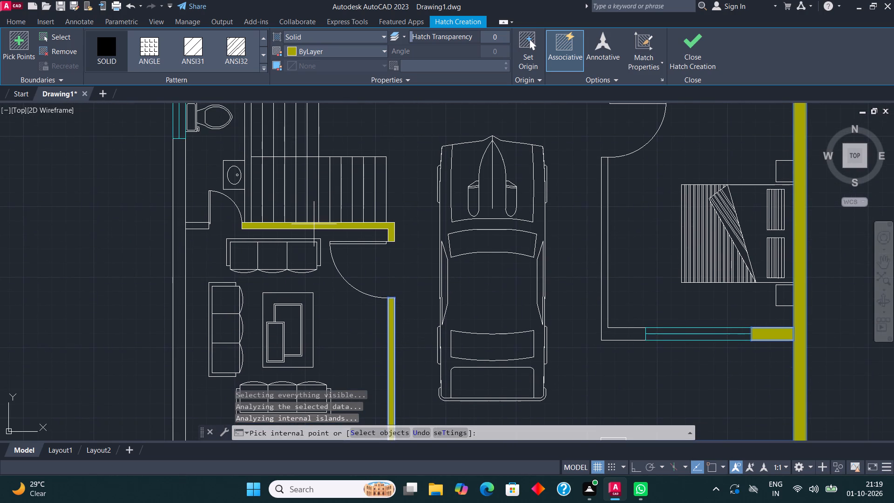
left_click(315, 224)
left_click(202, 227)
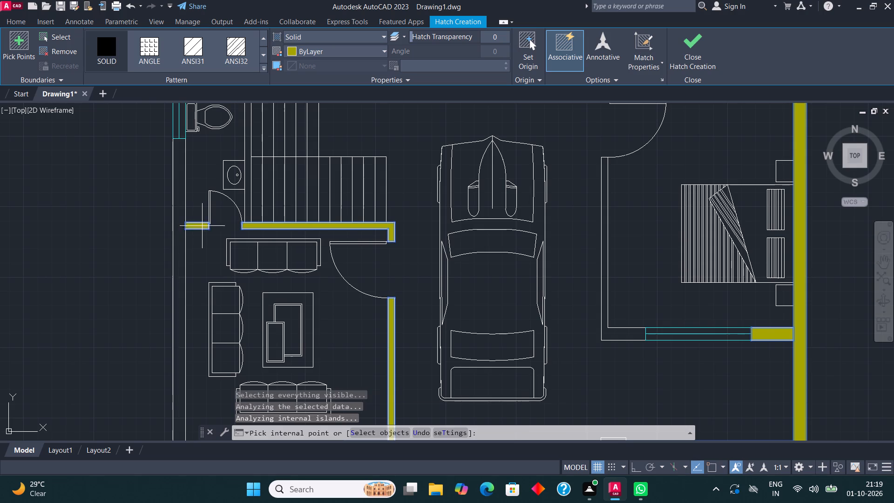
middle_click_drag(256, 184, 229, 320)
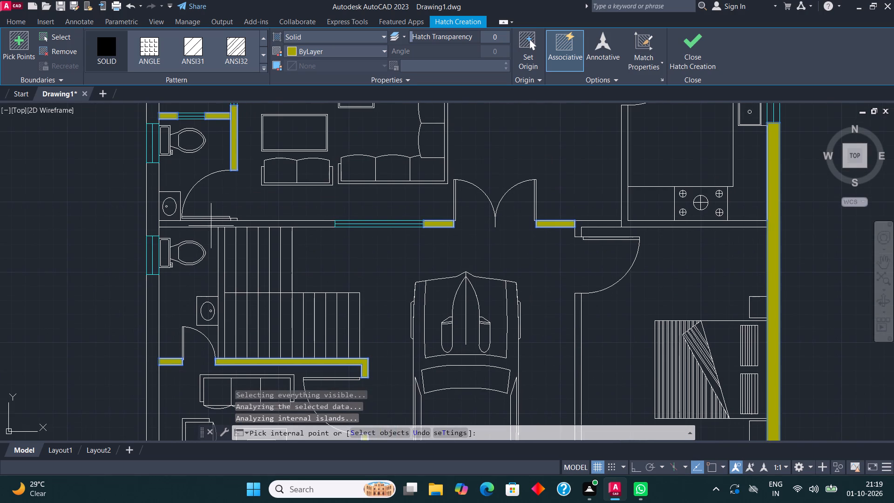
left_click(218, 222)
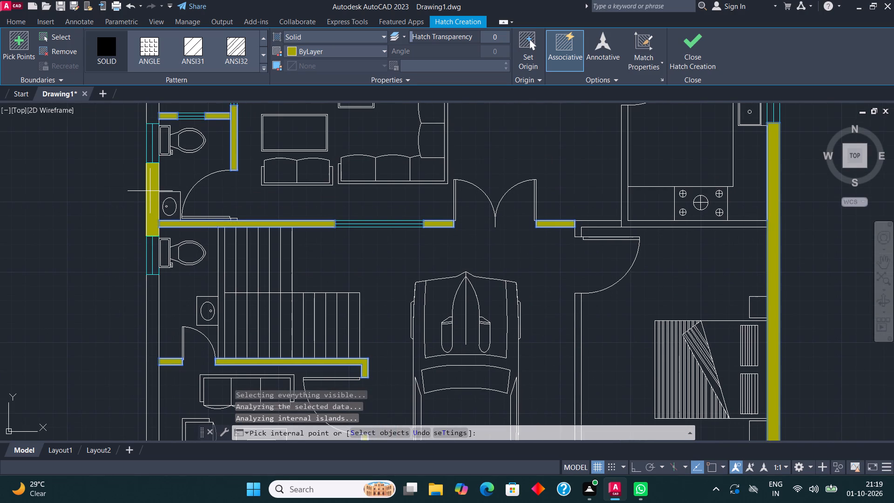
Fill the left exterior wall segments beside the middle bathroom and passage, plus the upper-left bathroom's bottom wall left of its window.
left_click(149, 191)
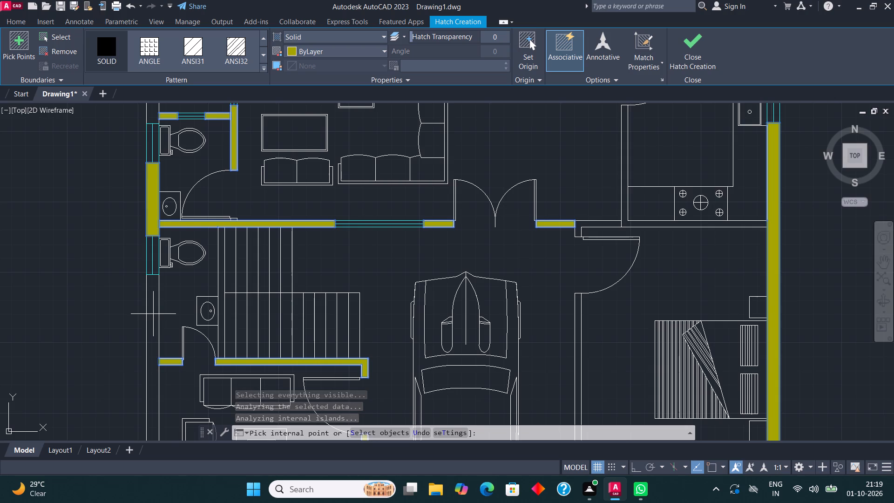
middle_click_drag(222, 218, 237, 413)
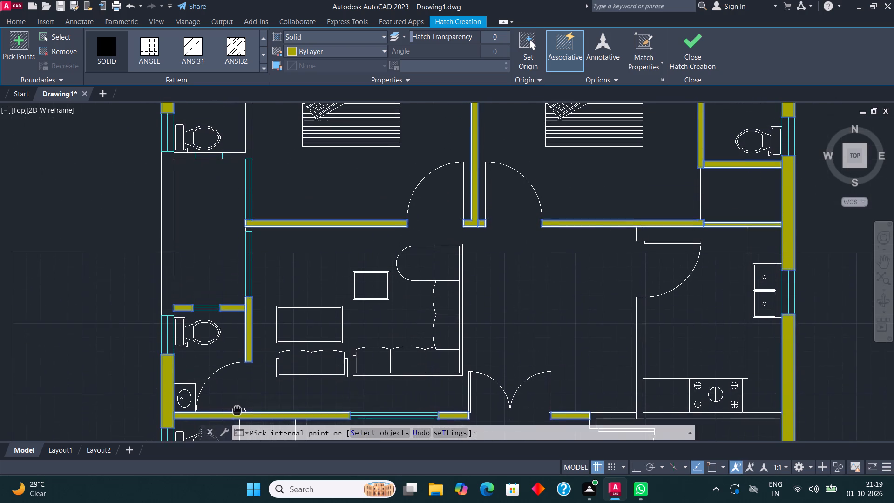
middle_click_drag(237, 413, 237, 438)
left_click(169, 266)
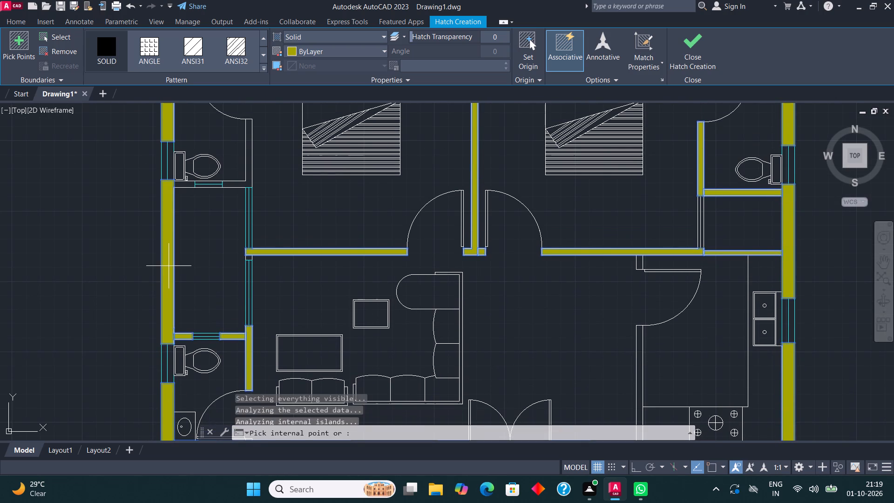
scroll(194, 168, "up", 2)
left_click(175, 204)
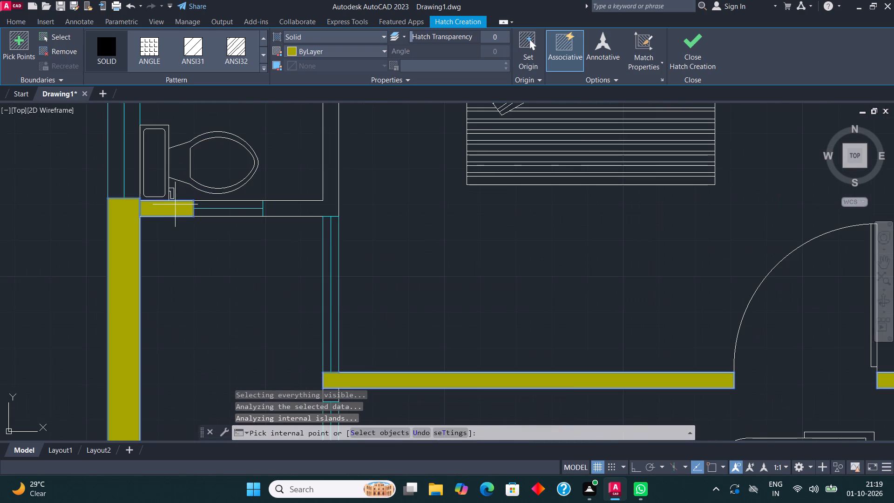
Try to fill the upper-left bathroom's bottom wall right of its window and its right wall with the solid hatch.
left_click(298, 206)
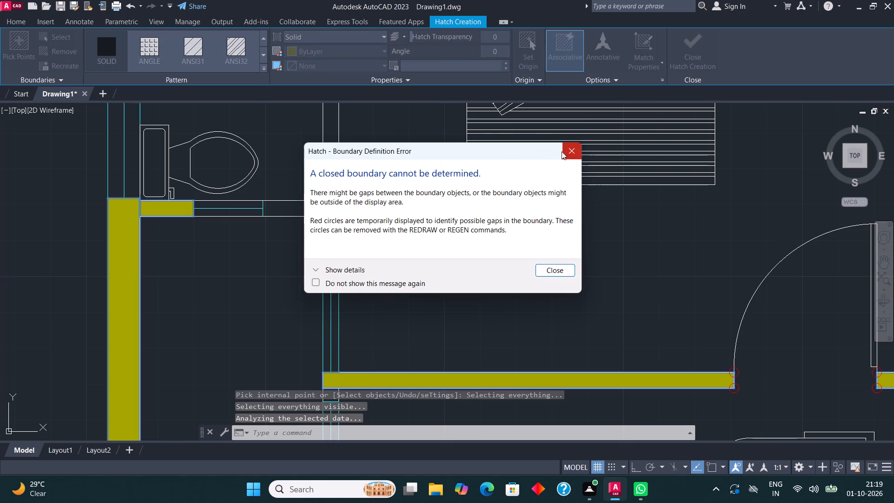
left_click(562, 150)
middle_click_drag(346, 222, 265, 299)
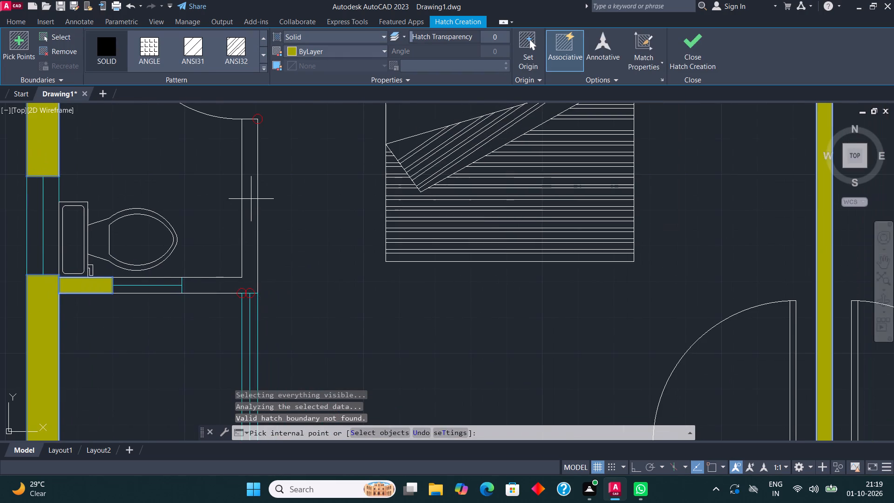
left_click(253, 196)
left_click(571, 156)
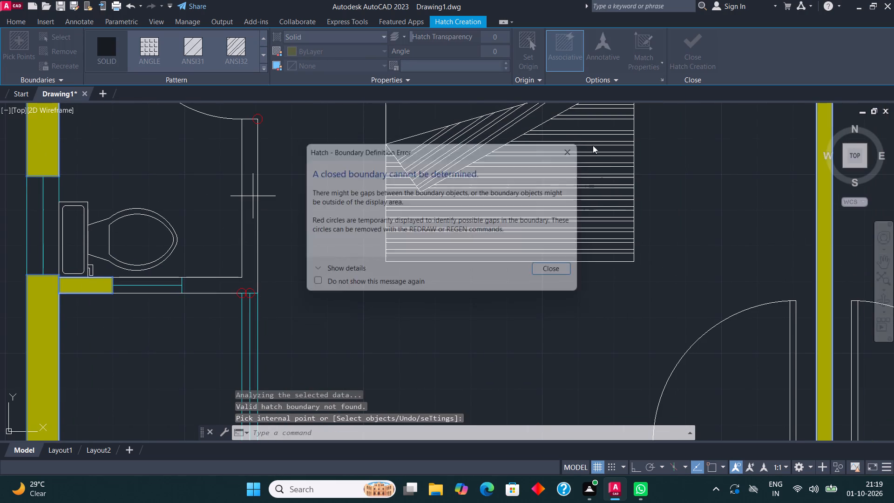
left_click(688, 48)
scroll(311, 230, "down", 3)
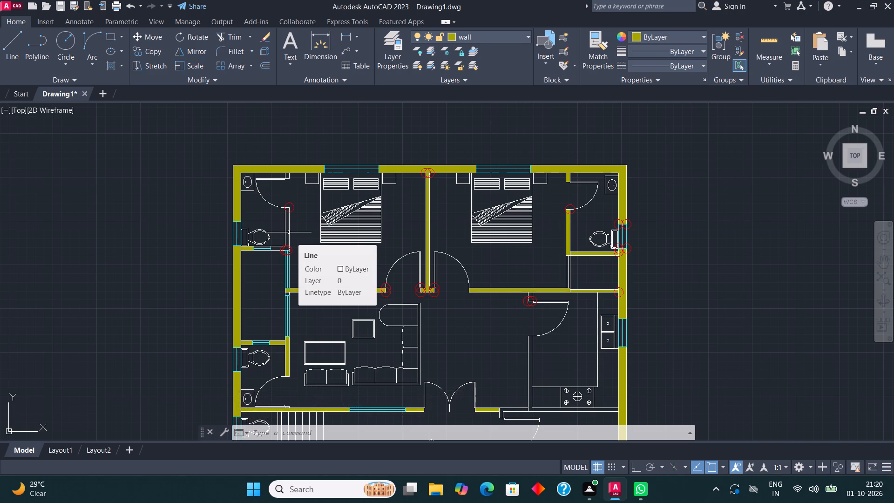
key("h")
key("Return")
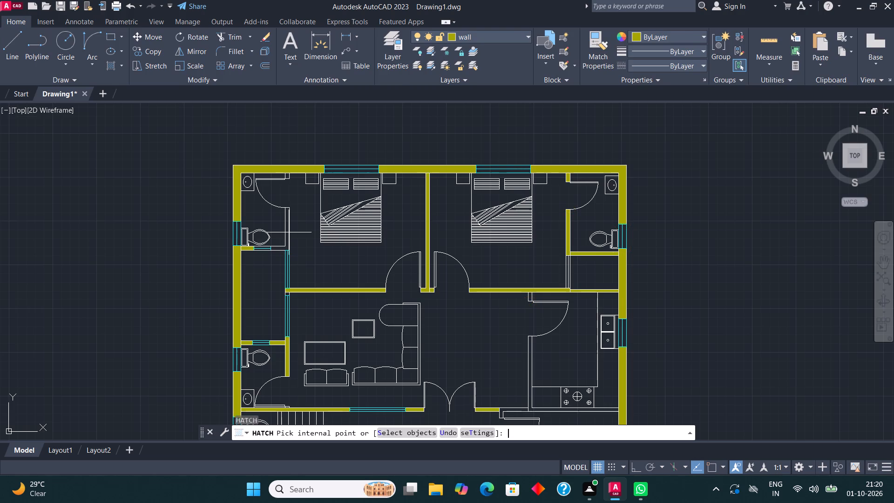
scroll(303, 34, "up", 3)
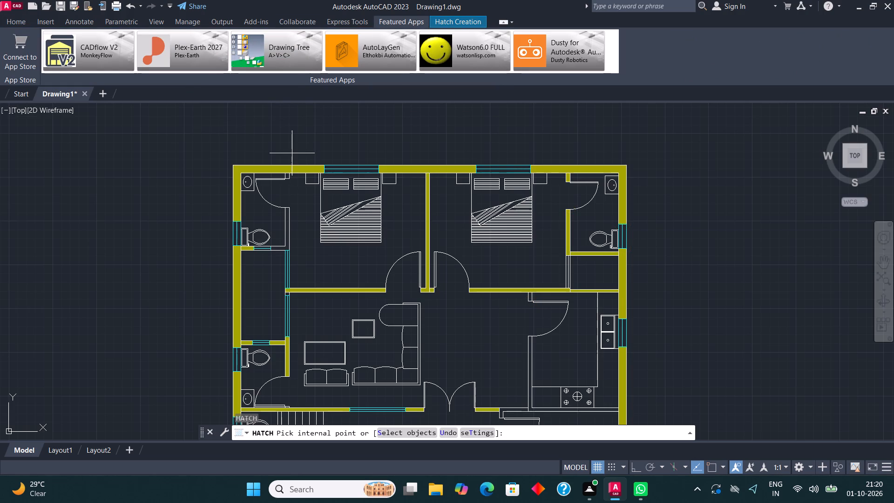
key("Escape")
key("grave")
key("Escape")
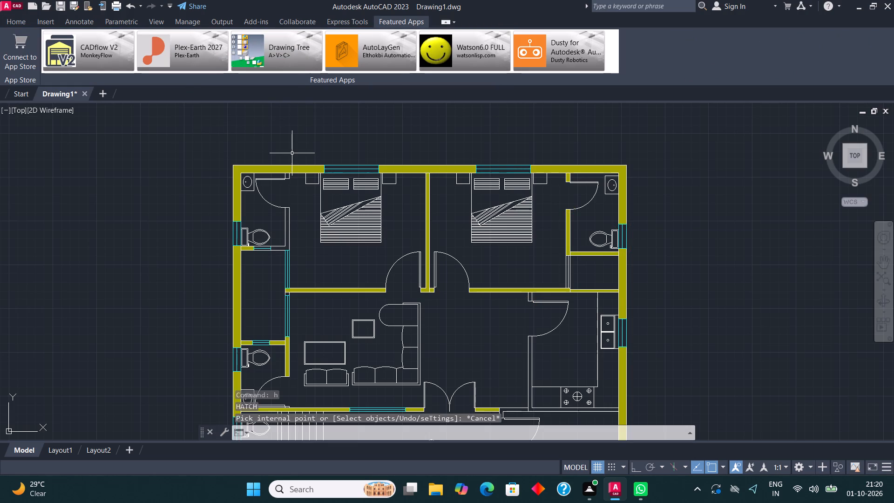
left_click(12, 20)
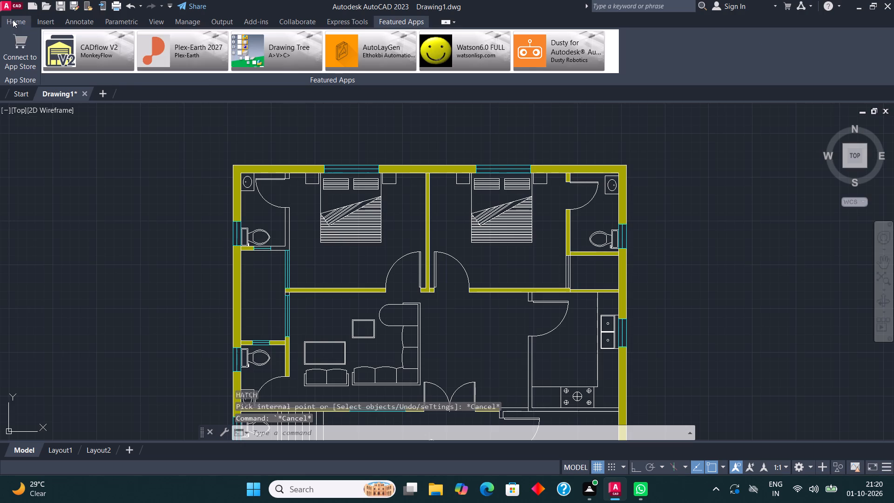
Fill the upper-left bathroom's L-shaped right and bottom wall and the short stub above its door with the solid hatch.
scroll(294, 222, "up", 2)
key("h")
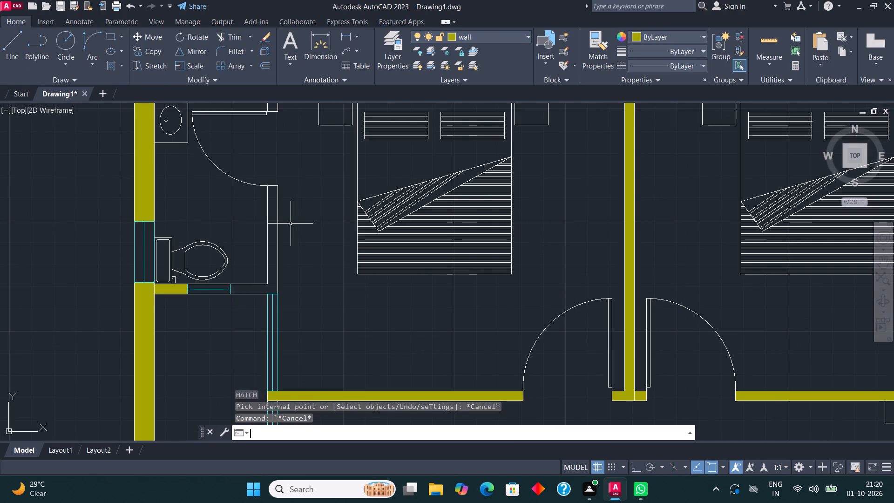
key("Return")
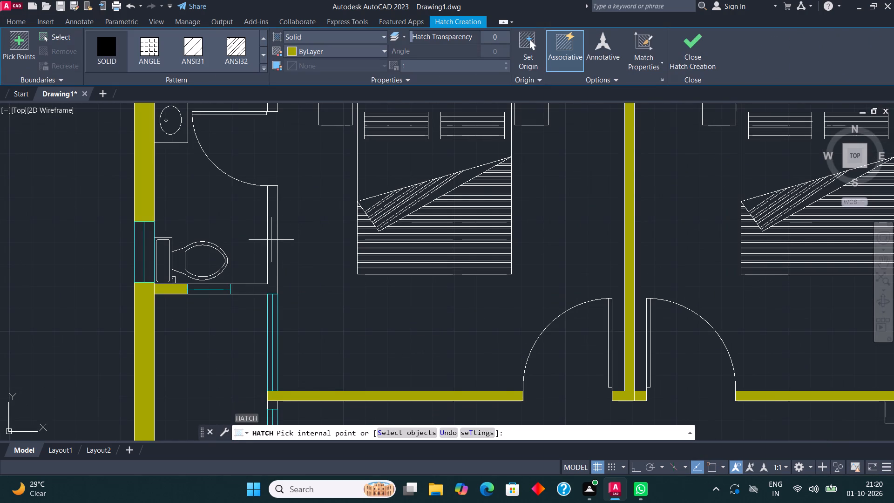
left_click(272, 234)
middle_click_drag(272, 241, 245, 357)
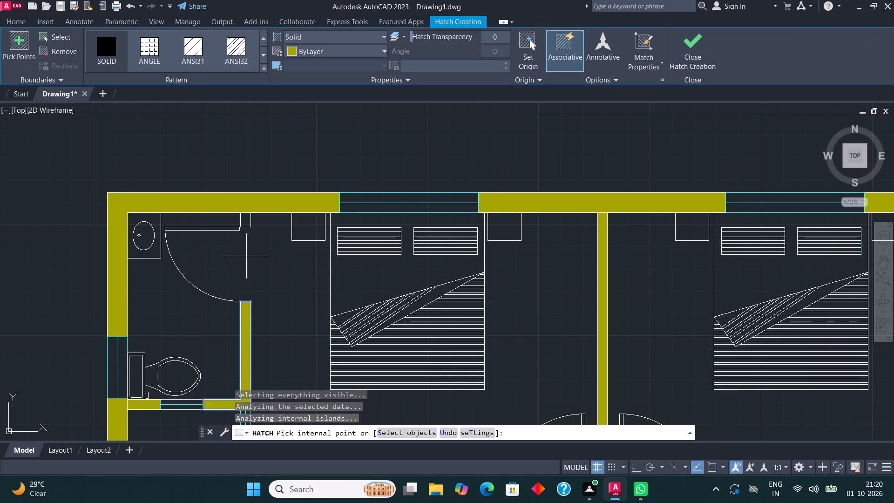
left_click(246, 226)
Fill the kitchen's left and bottom walls, the corner by the lower-right bedroom door, and that bedroom's left wall with the solid hatch.
middle_click_drag(181, 221, 102, 175)
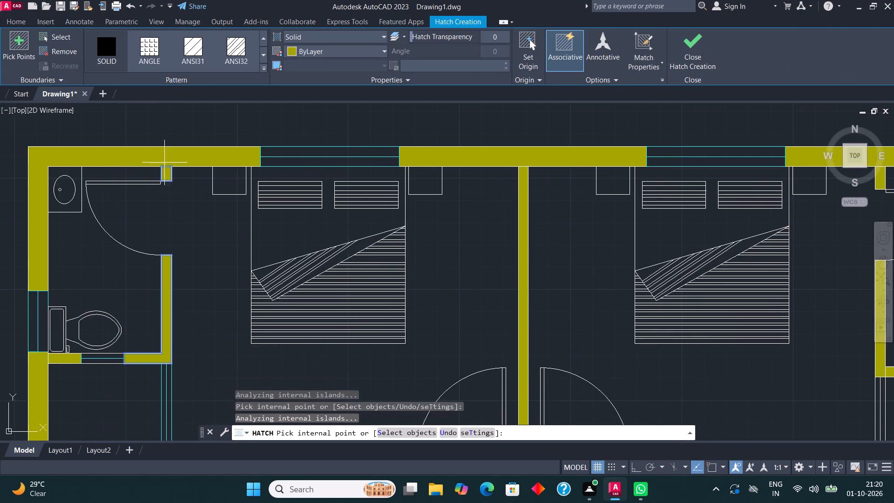
scroll(197, 164, "down", 2)
scroll(424, 189, "down", 1)
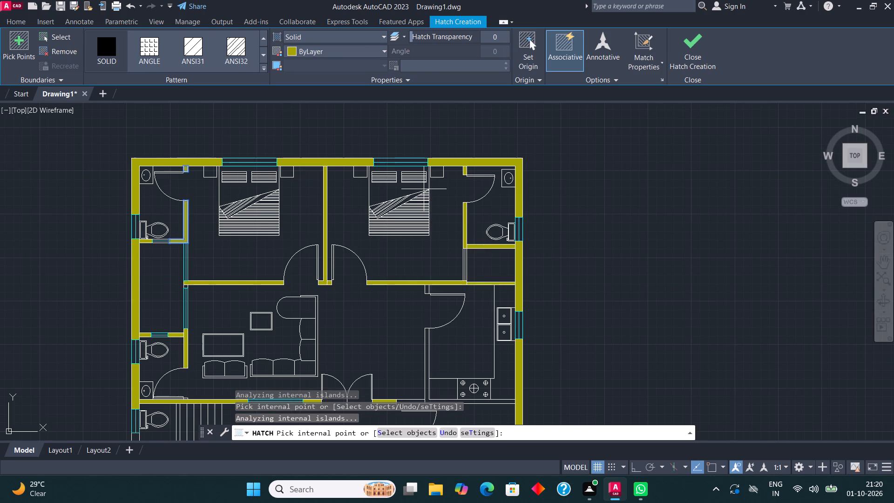
scroll(424, 189, "down", 1)
scroll(473, 331, "up", 2)
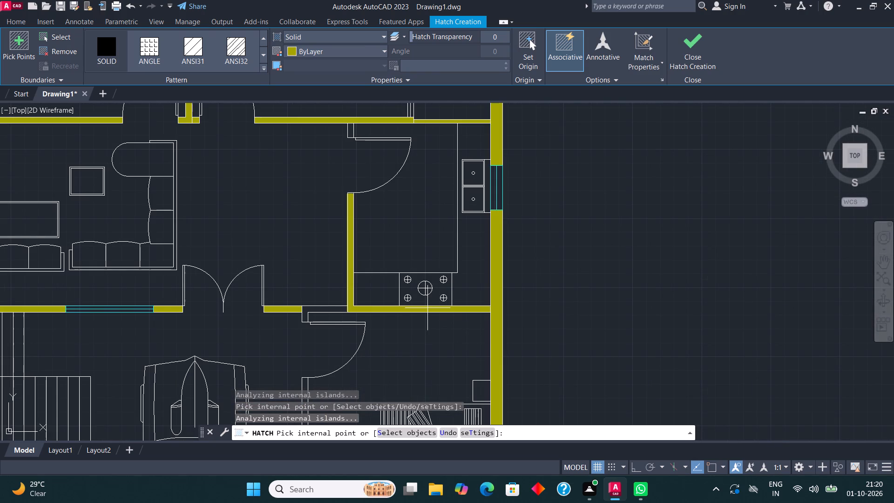
left_click(427, 308)
left_click(332, 308)
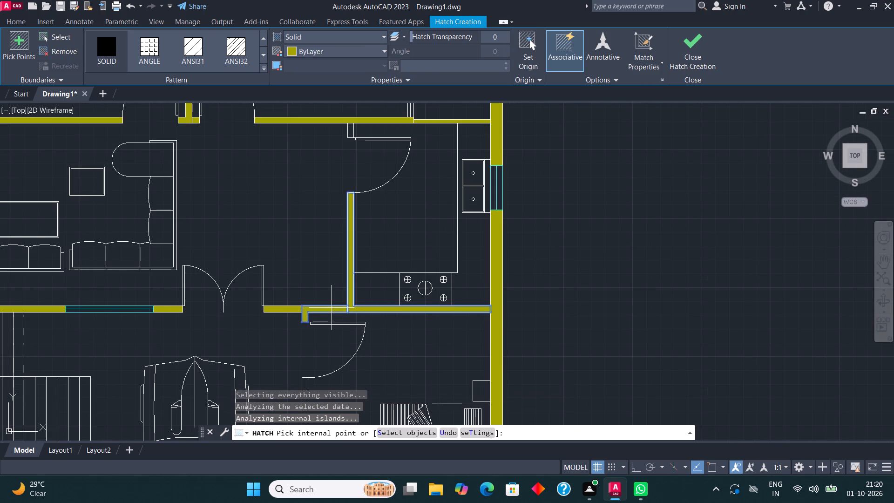
scroll(379, 169, "down", 2)
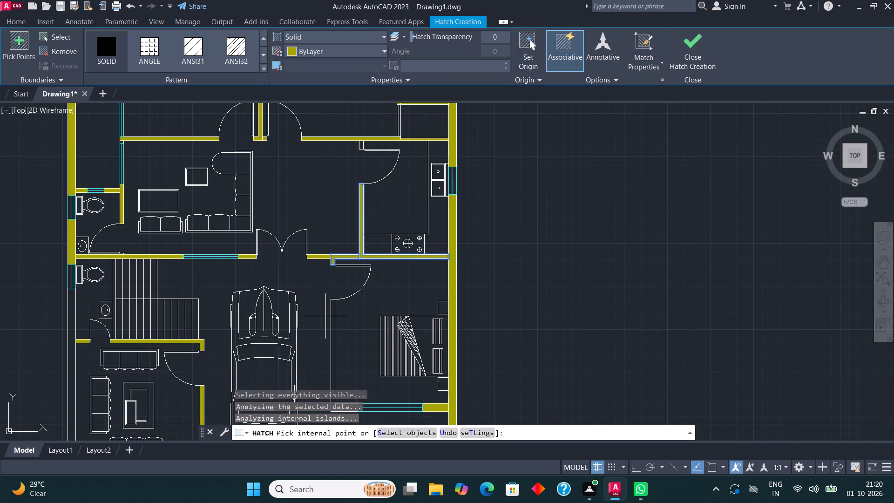
left_click(333, 328)
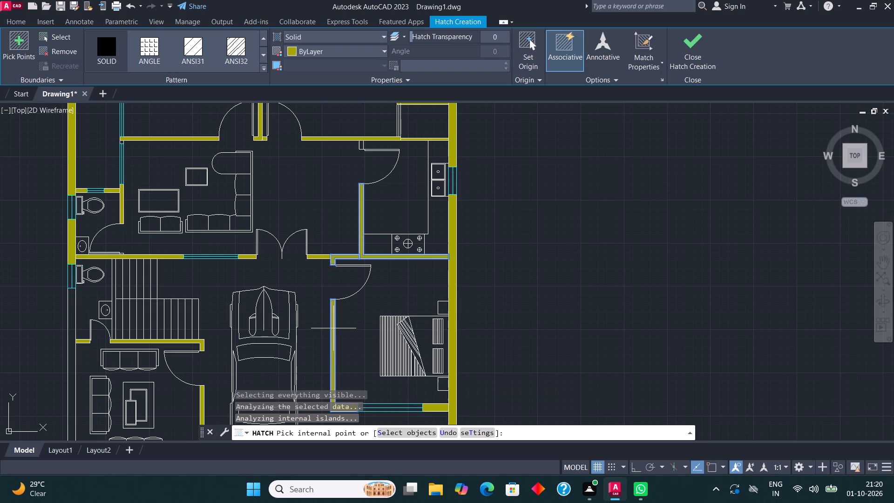
Fill the lower-left exterior wall from the toilet window down and around to the front sitting room's bottom window.
scroll(334, 328, "down", 2)
middle_click_drag(336, 300, 339, 230)
scroll(341, 258, "up", 1)
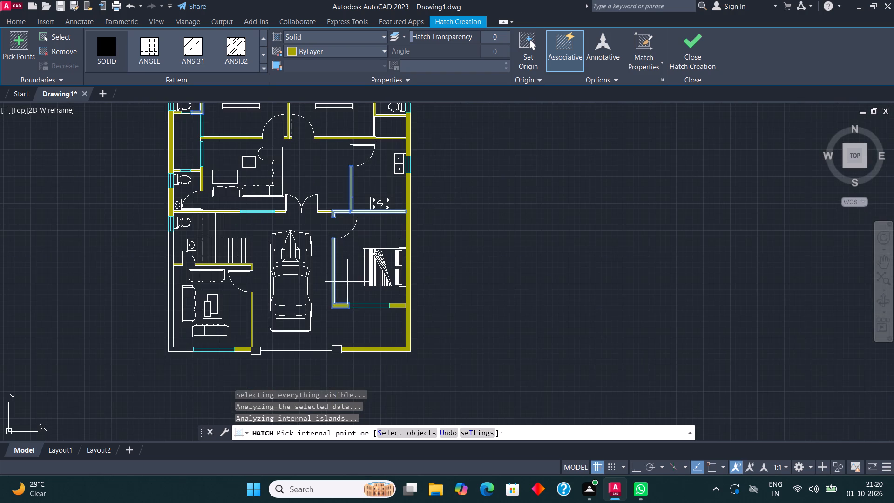
left_click(170, 295)
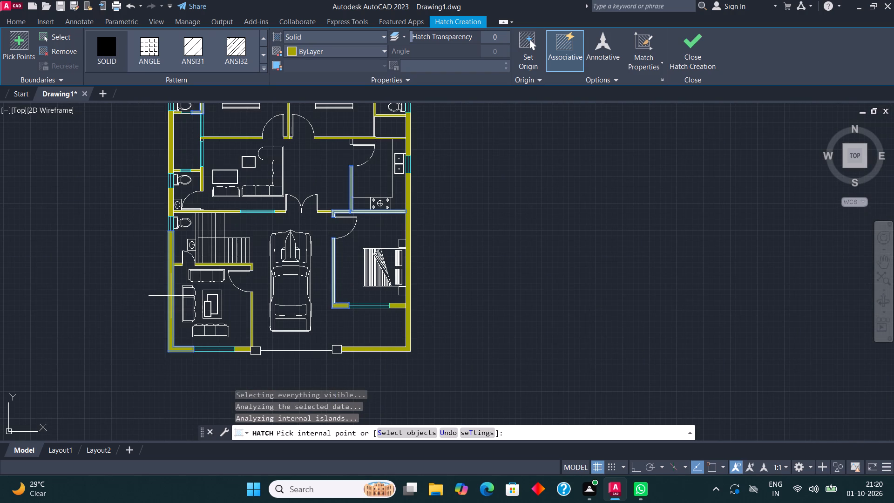
left_click(687, 43)
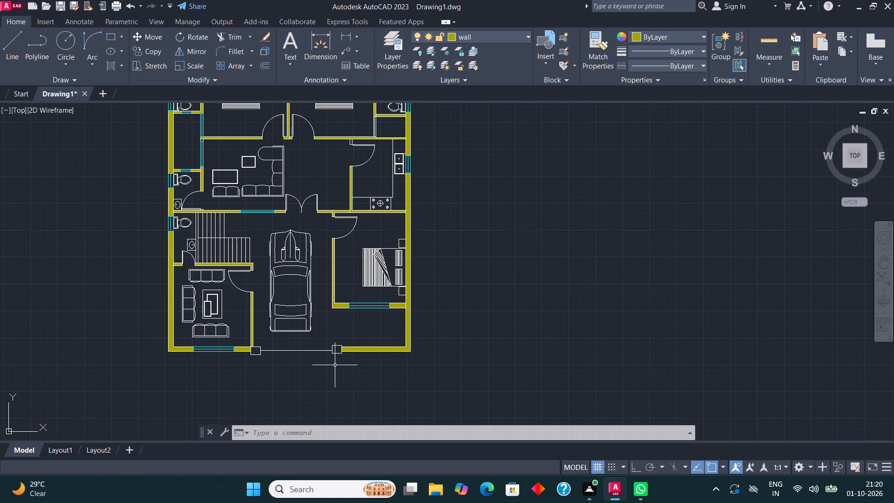
Fill the two square columns on either side of the car porch opening with the solid hatch.
key("h")
key("Return")
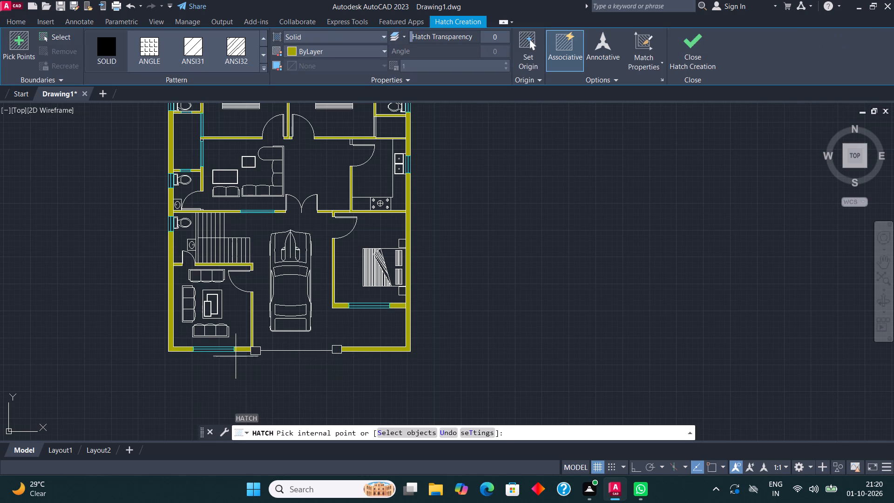
left_click(252, 350)
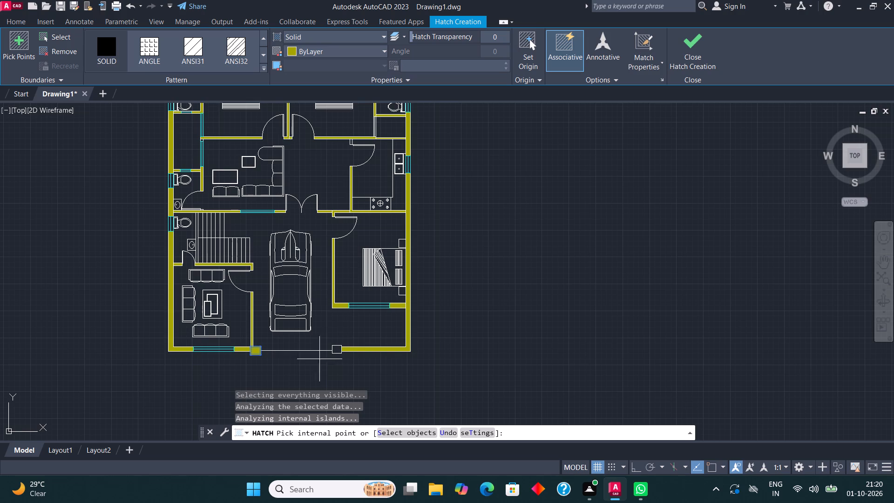
left_click(336, 349)
middle_click_drag(387, 278, 348, 353)
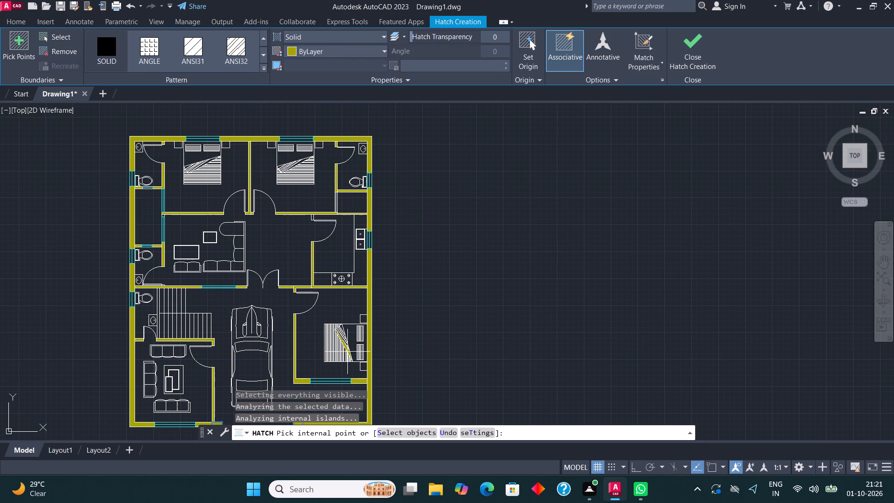
middle_click_drag(206, 352, 231, 365)
scroll(161, 215, "up", 2)
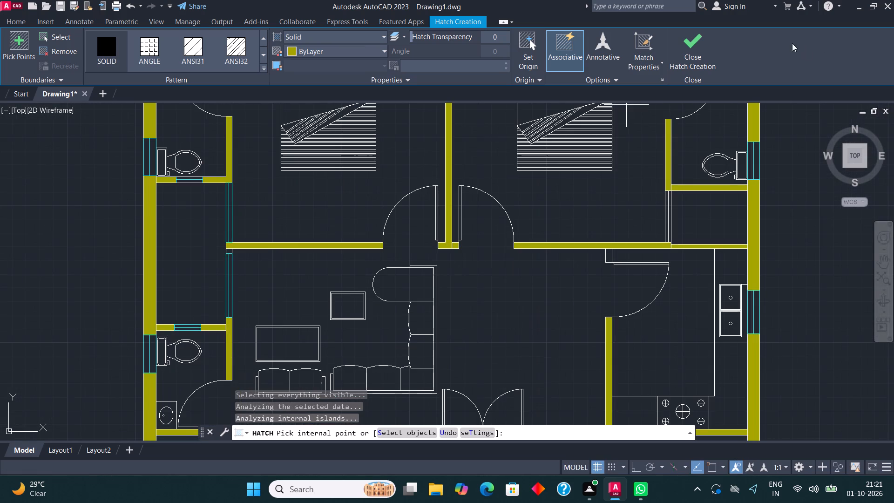
left_click(690, 43)
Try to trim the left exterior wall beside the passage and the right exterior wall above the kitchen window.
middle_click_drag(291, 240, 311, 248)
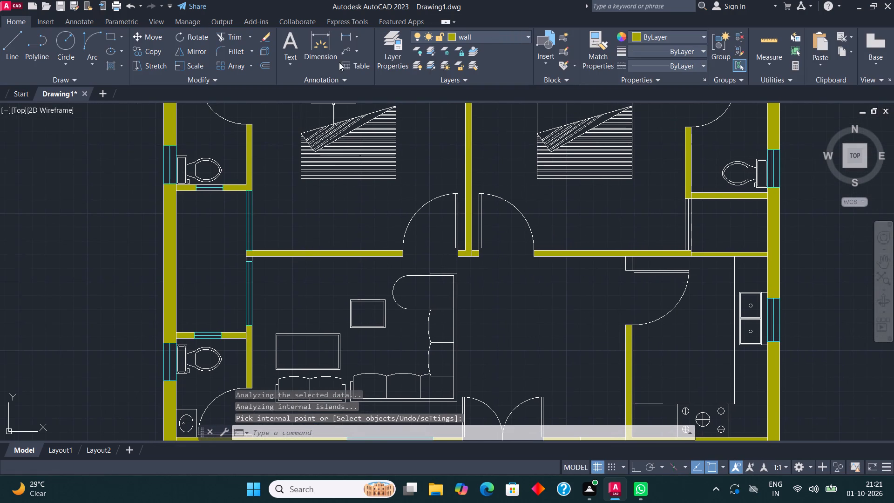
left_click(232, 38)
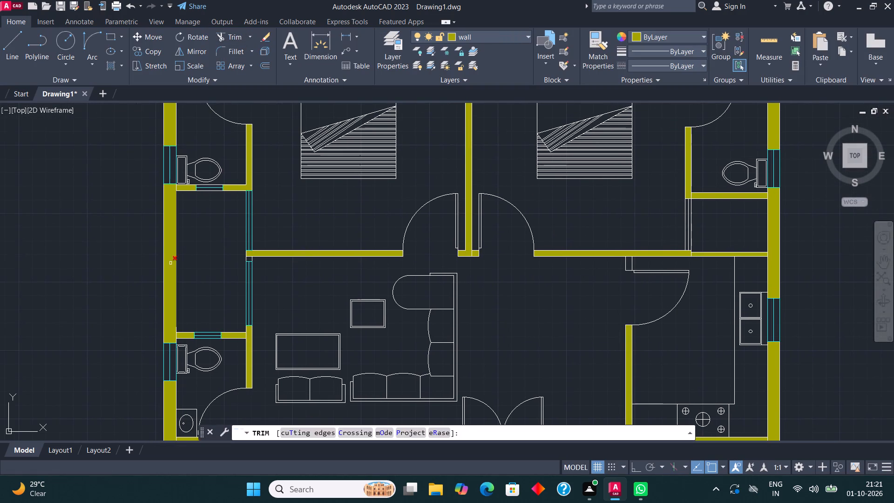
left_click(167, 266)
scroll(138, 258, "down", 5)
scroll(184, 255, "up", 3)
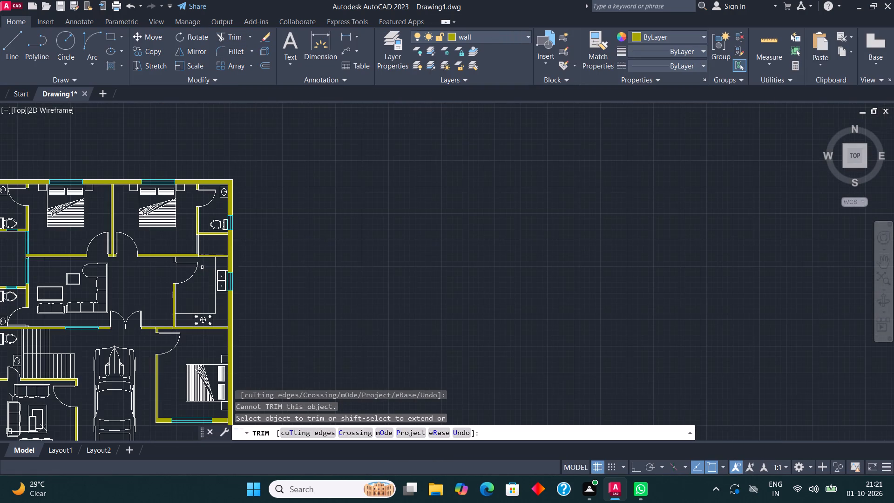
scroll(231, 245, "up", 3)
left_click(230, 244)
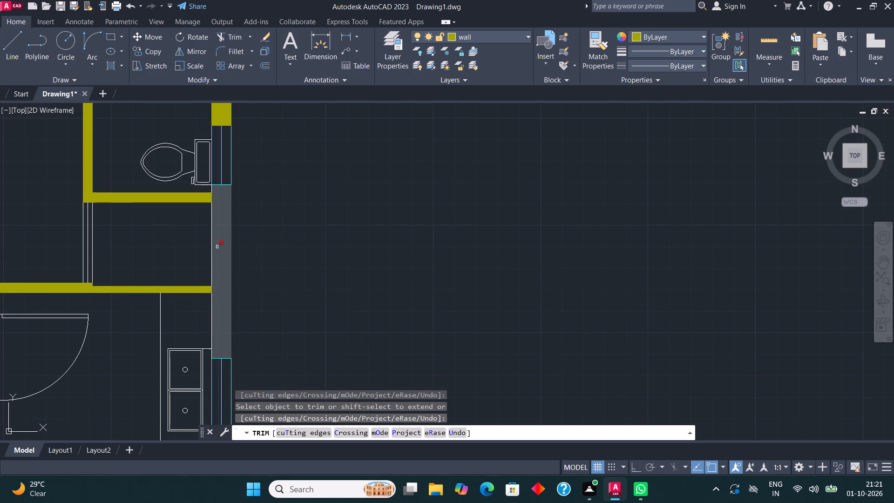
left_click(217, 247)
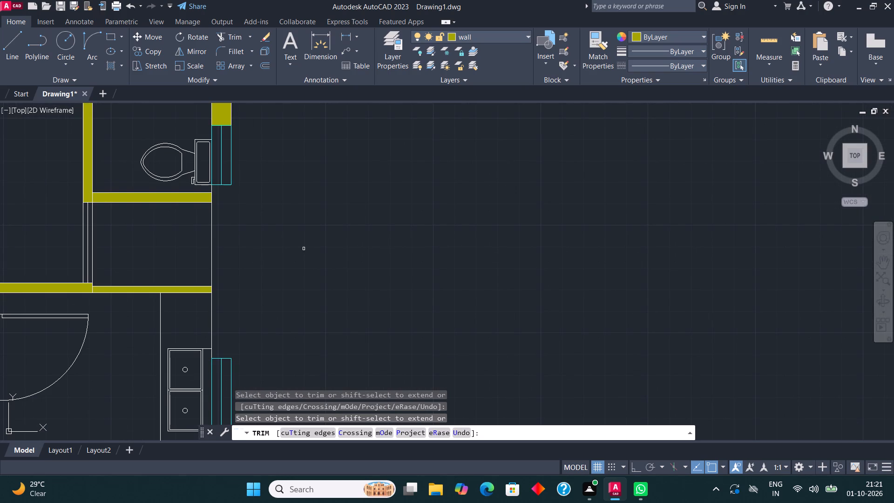
Undo the last trims on the right exterior wall.
key("ctrl+z")
key("ctrl+z")
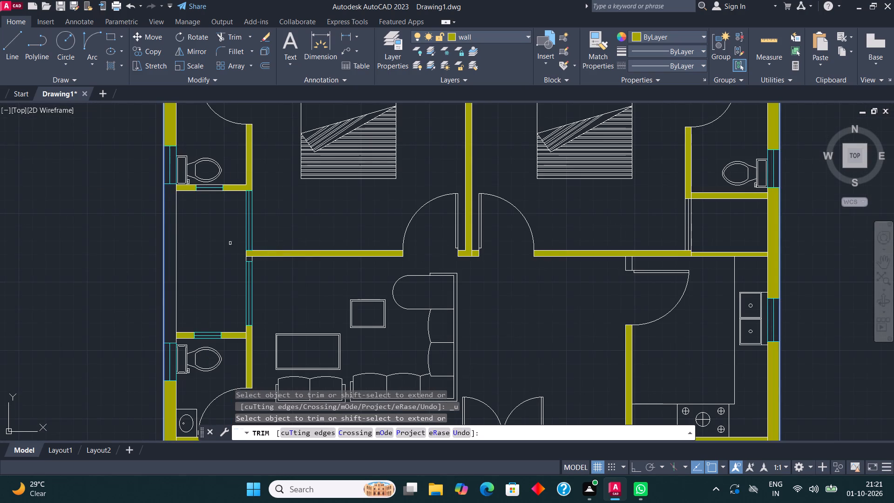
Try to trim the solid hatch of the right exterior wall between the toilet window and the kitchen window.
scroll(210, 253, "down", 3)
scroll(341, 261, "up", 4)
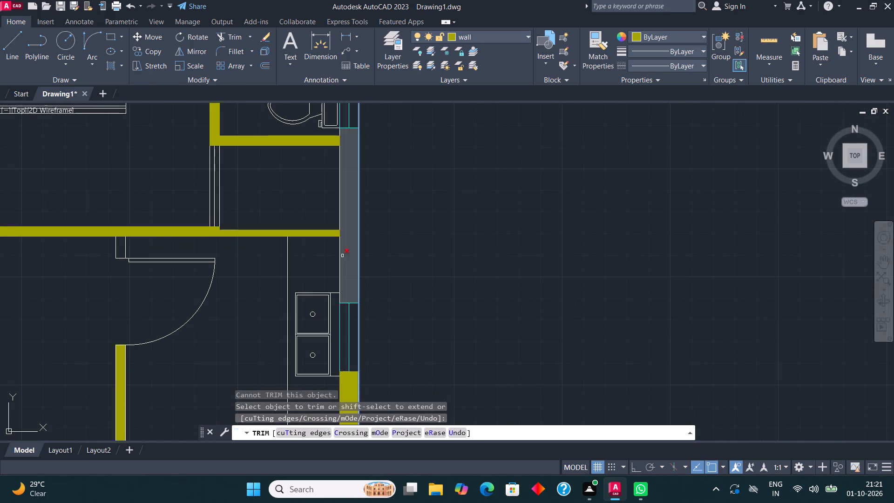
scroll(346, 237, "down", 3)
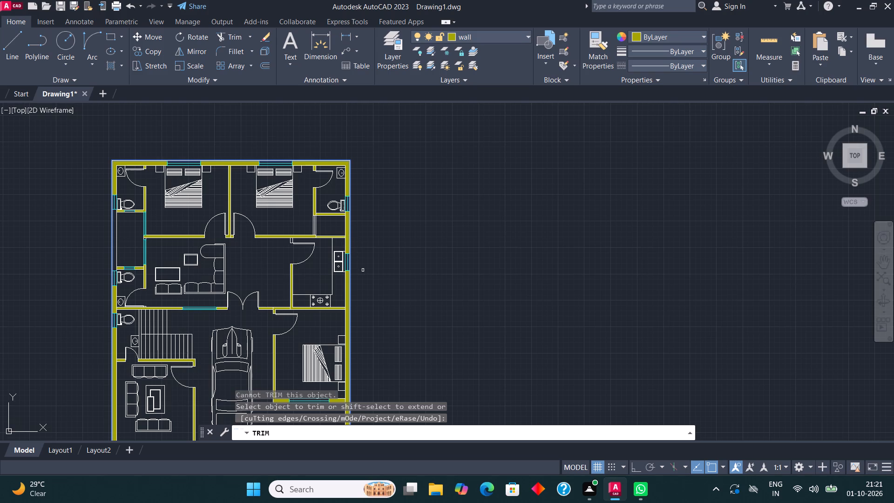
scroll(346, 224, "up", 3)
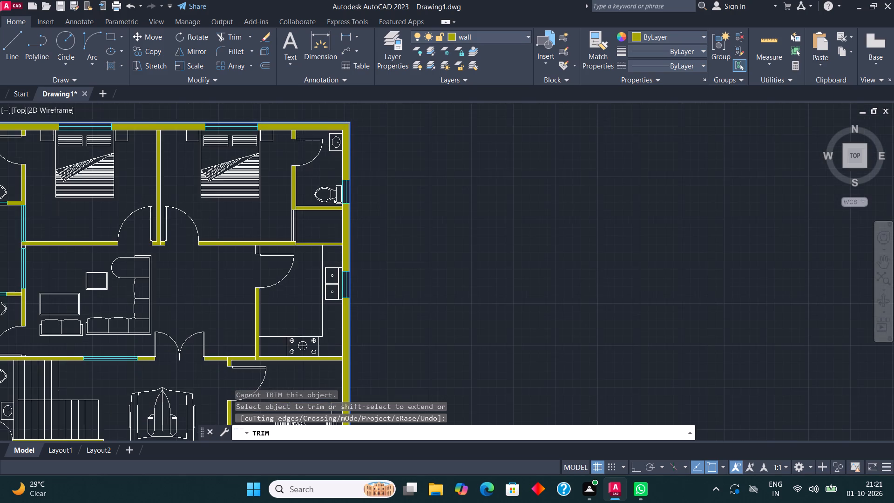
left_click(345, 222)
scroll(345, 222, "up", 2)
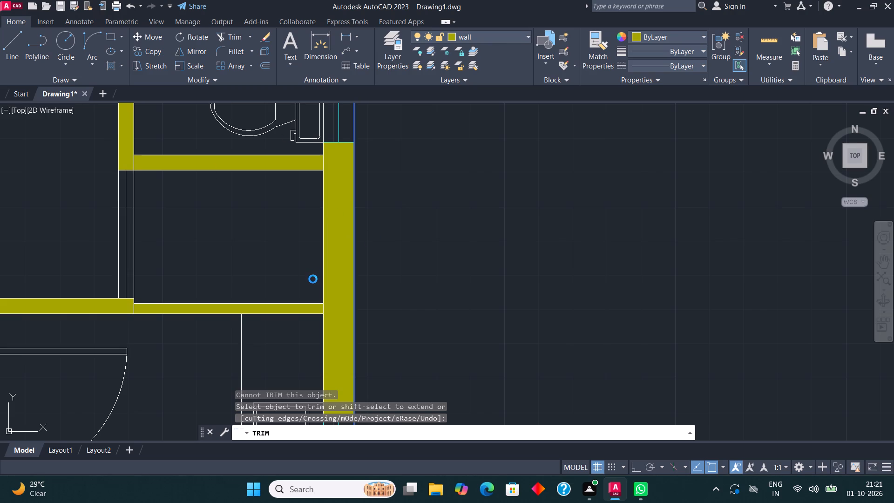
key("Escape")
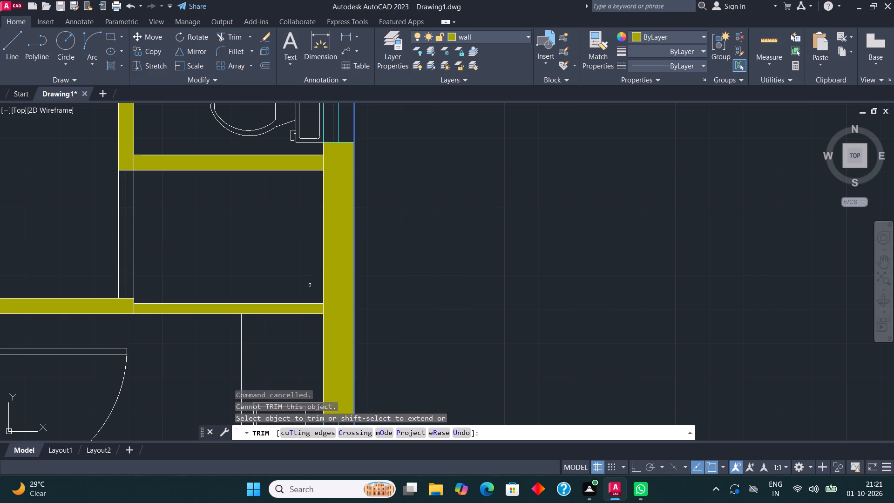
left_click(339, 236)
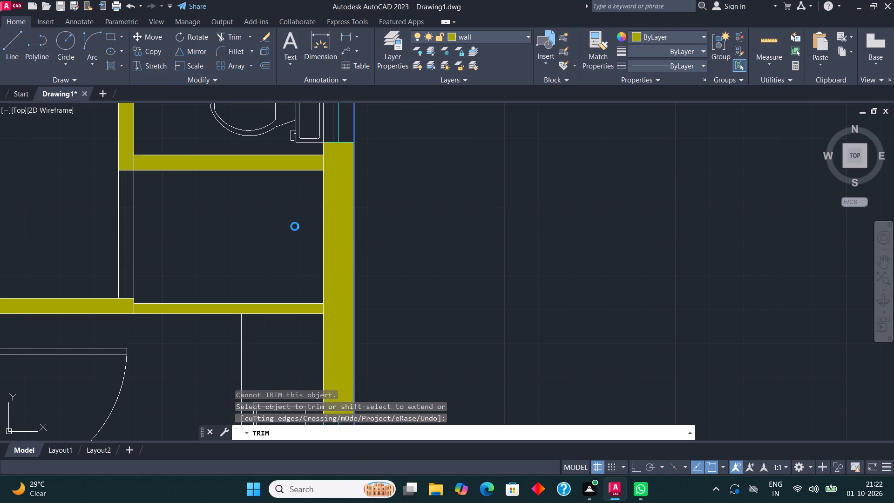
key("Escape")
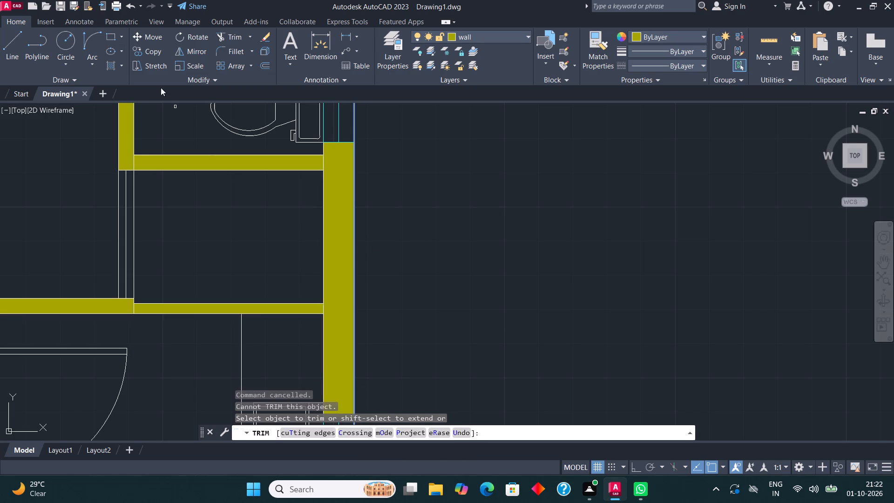
Draw a horizontal line outward across the right exterior wall from the lower-right inner corner of the small space below the toilet.
left_click(10, 49)
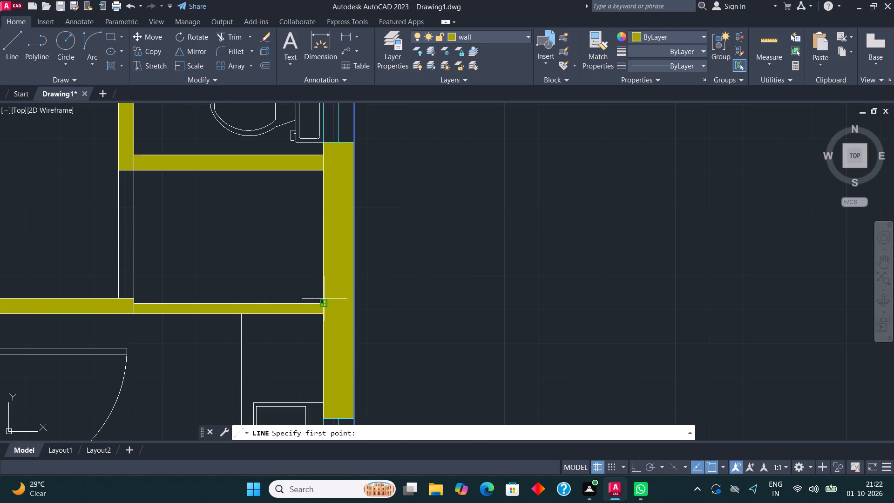
left_click(325, 299)
left_click(390, 301)
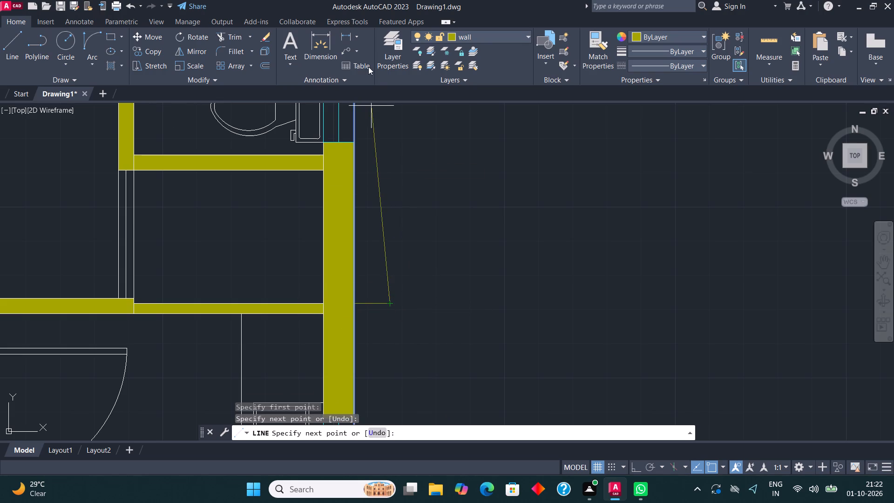
Trim off the line's overhang outside the wall and the exterior wall hatch between the toilet window and that line.
left_click(230, 38)
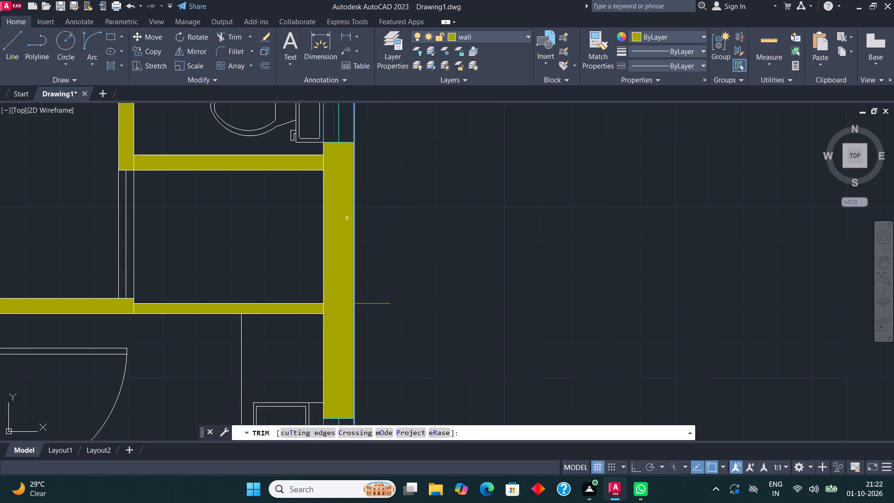
left_click(333, 228)
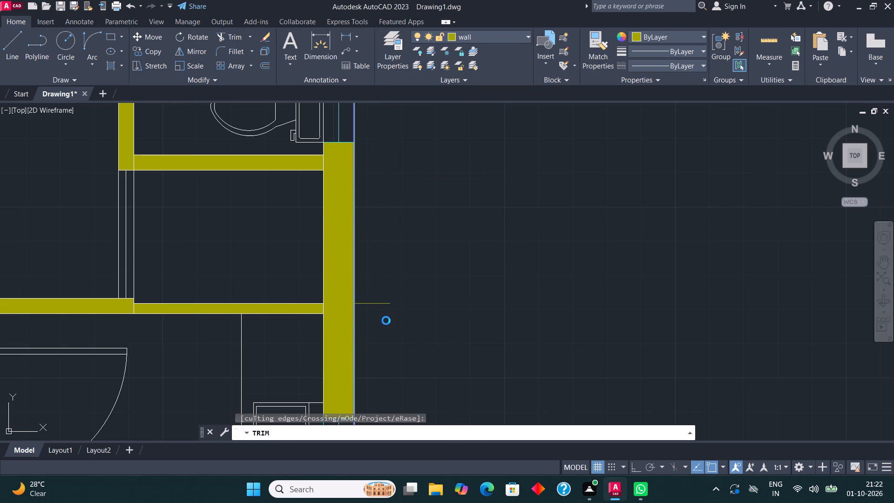
left_click(233, 37)
left_click_drag(382, 326, 376, 306)
left_click_drag(376, 306, 380, 316)
key("Escape")
middle_click_drag(407, 253, 445, 260)
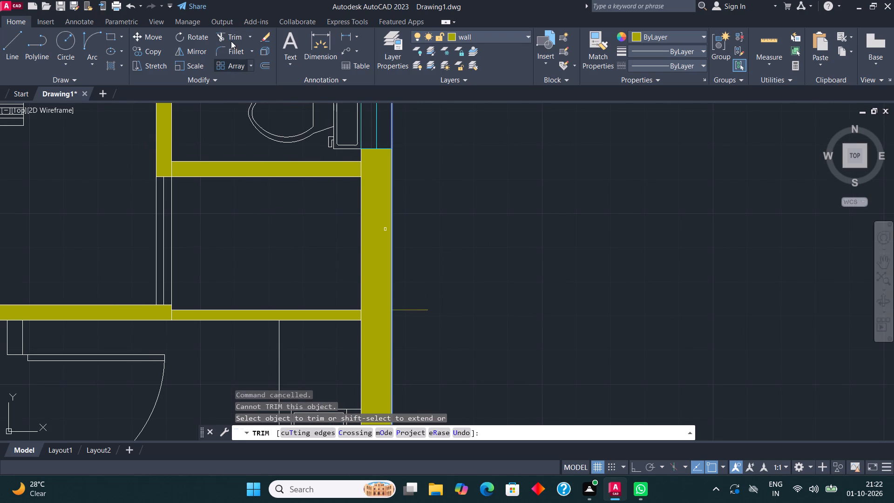
left_click(237, 40)
left_click(412, 329)
left_click(413, 285)
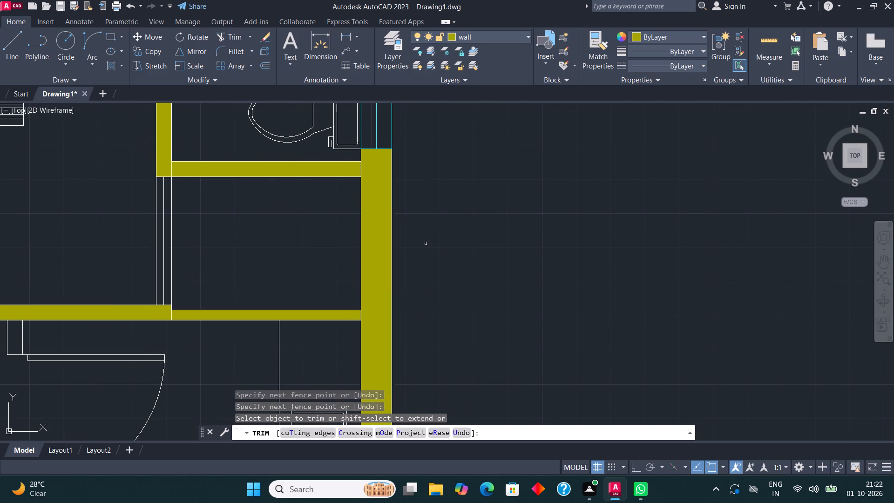
middle_click_drag(427, 224, 429, 234)
left_click(383, 248)
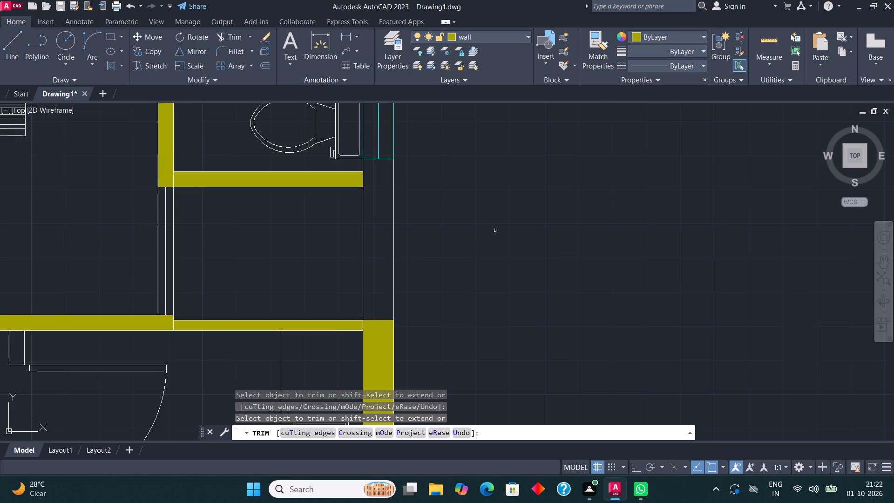
middle_click_drag(515, 229, 475, 197)
scroll(438, 221, "down", 4)
middle_click_drag(518, 206, 501, 203)
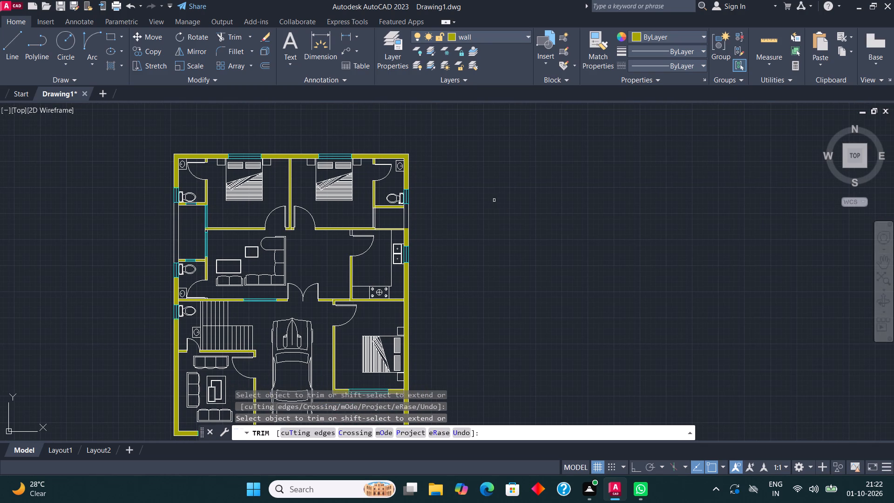
key("Escape")
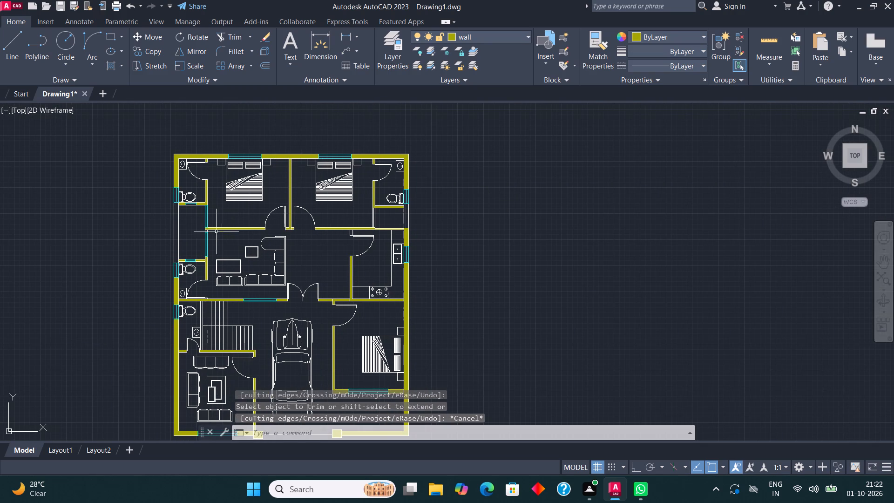
Move the lines of the opening between the upper-right bedroom and the small space below its toilet to the window layer.
middle_click_drag(373, 247, 366, 251)
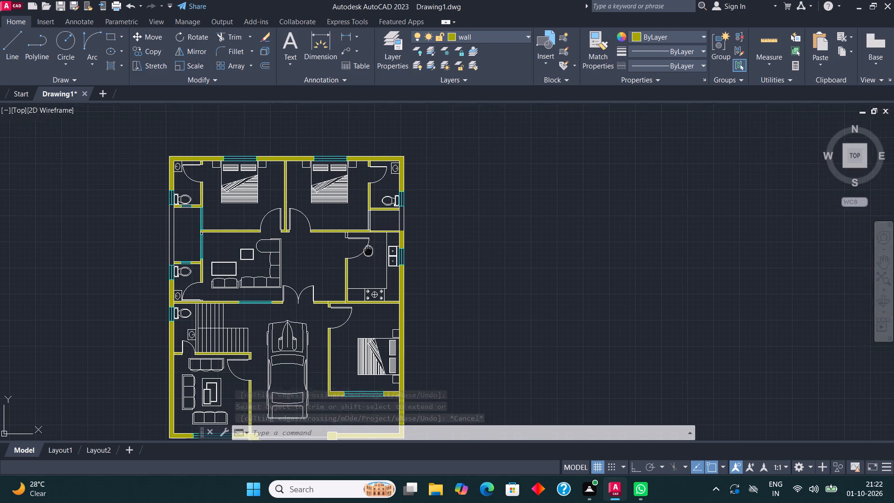
middle_click_drag(366, 251, 334, 304)
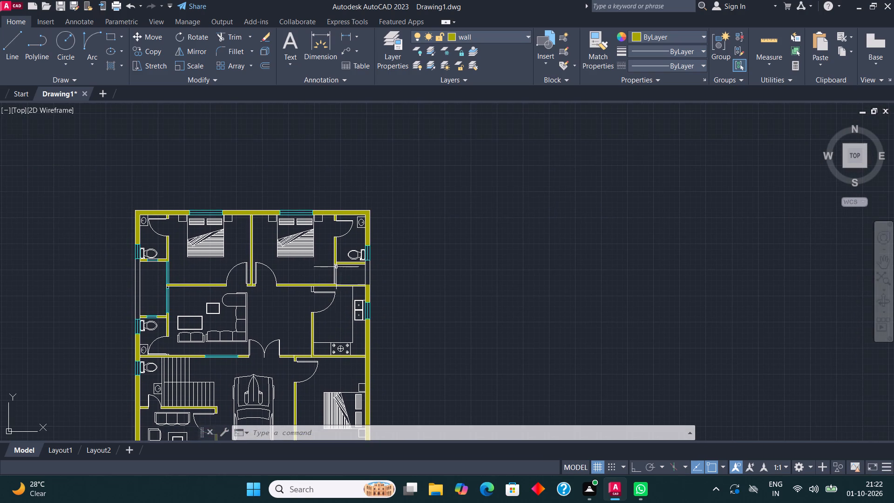
scroll(334, 266, "up", 3)
left_click(349, 299)
left_click(308, 291)
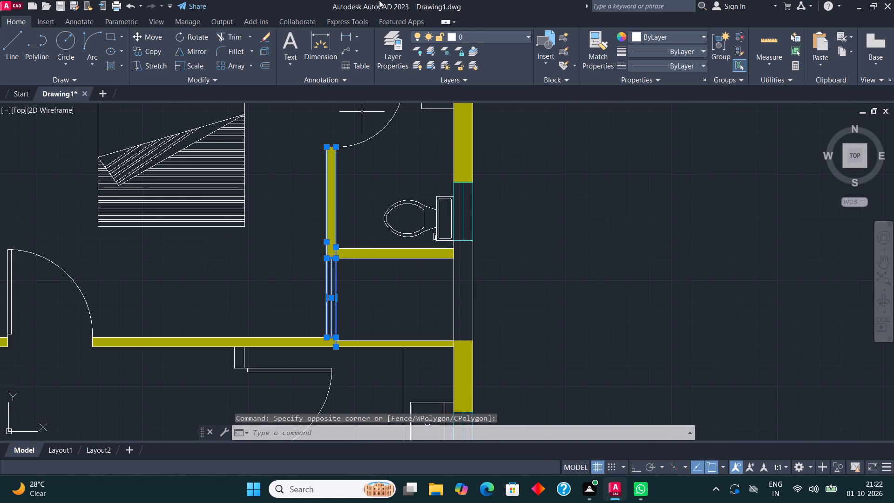
left_click(462, 36)
left_click(479, 93)
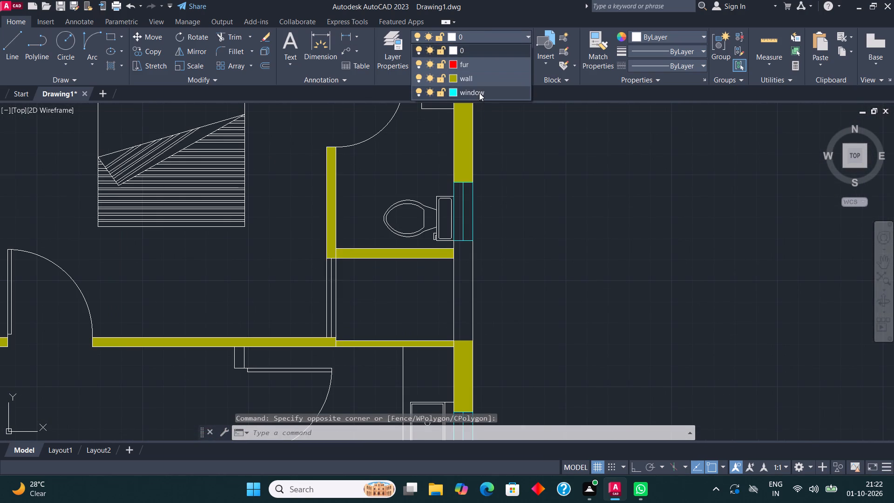
key("Escape")
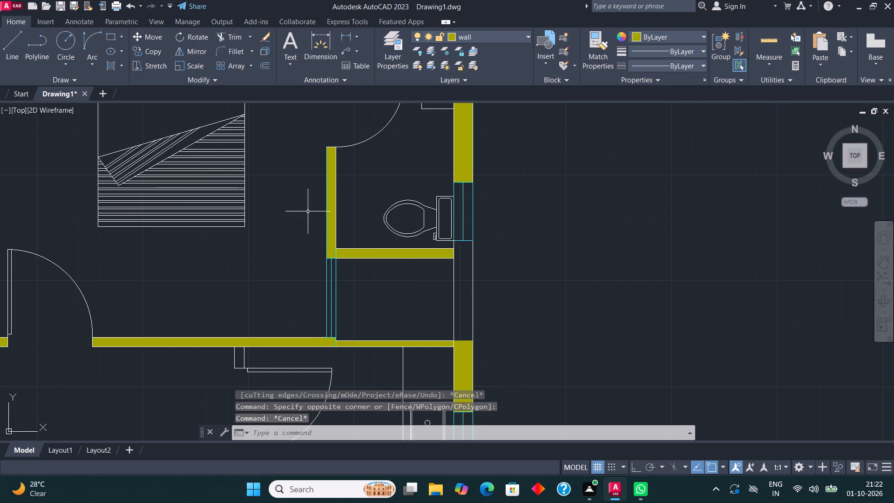
Make fur the current layer.
scroll(315, 217, "down", 3)
middle_click_drag(329, 226, 360, 171)
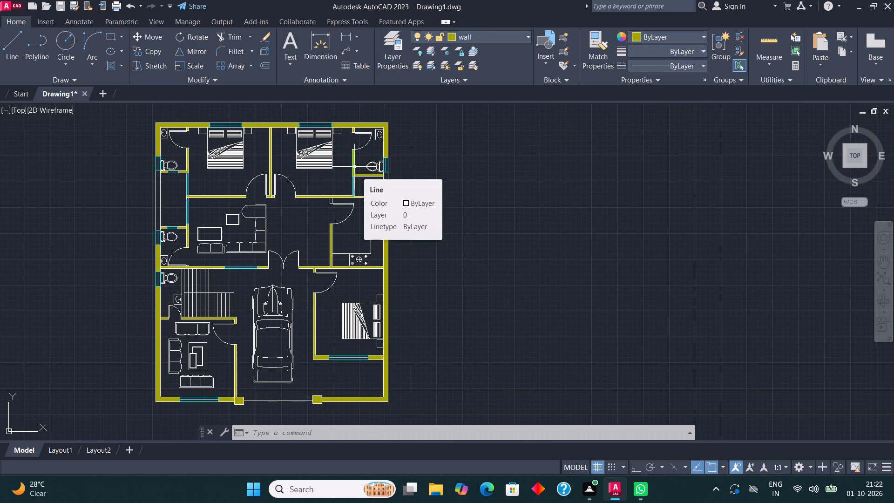
left_click(471, 30)
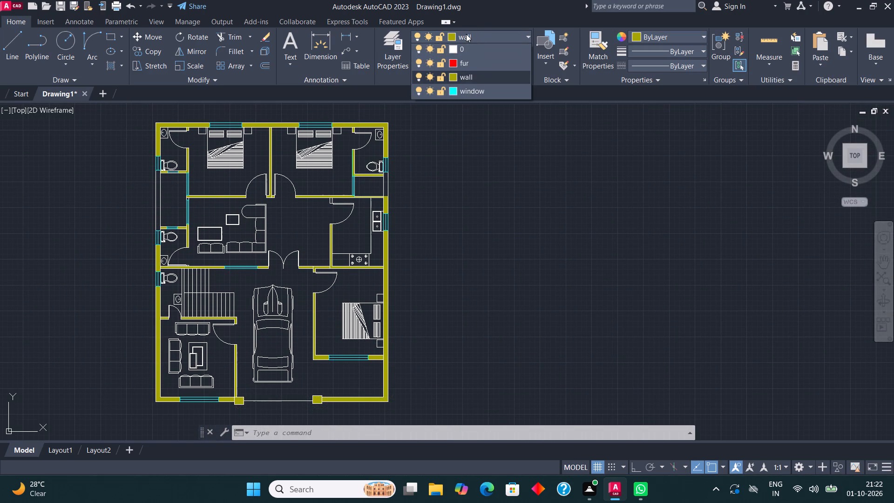
left_click(467, 66)
Move the upper-left bedroom's bed and its two side tables to the fur layer.
middle_click_drag(210, 197, 267, 283)
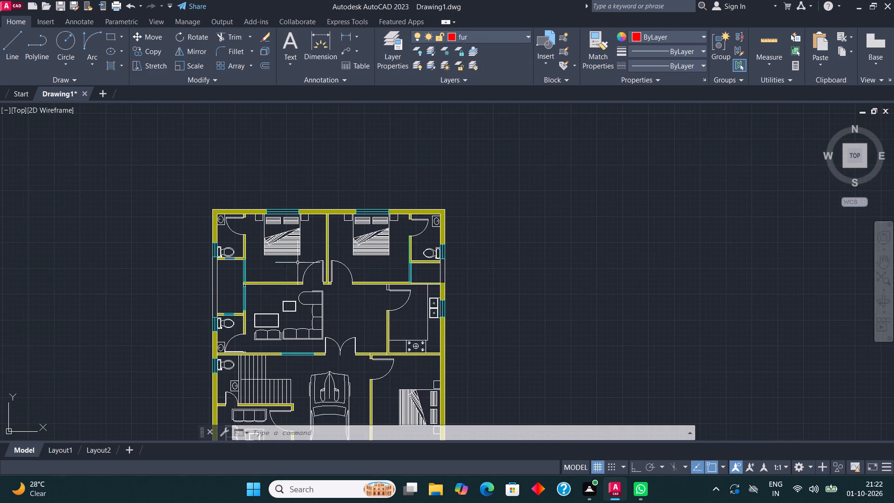
scroll(340, 218, "up", 2)
middle_click_drag(177, 265, 297, 285)
left_click(369, 342)
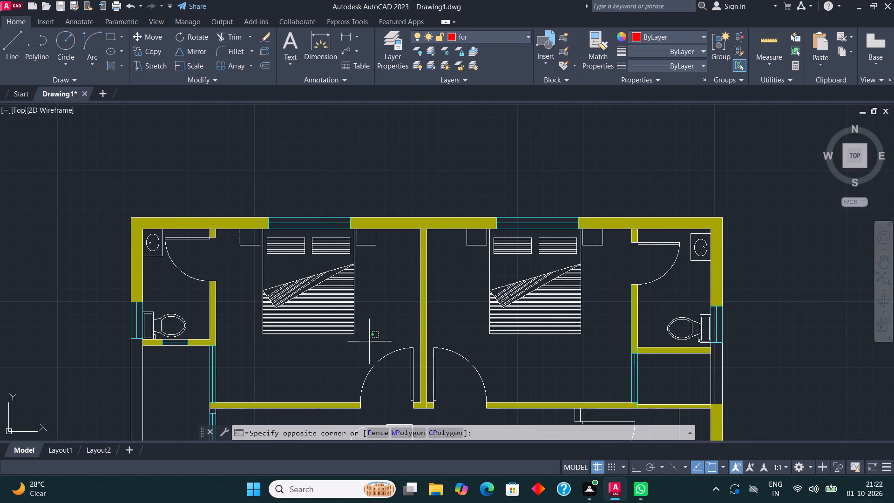
left_click(249, 238)
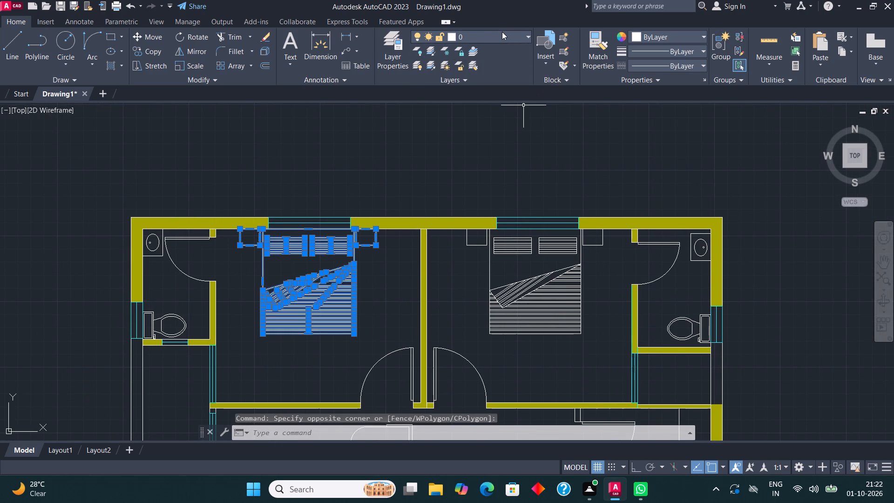
left_click(501, 32)
left_click(481, 64)
Move the upper-right bedroom's bed and its two side tables to the fur layer.
middle_click_drag(395, 142, 367, 135)
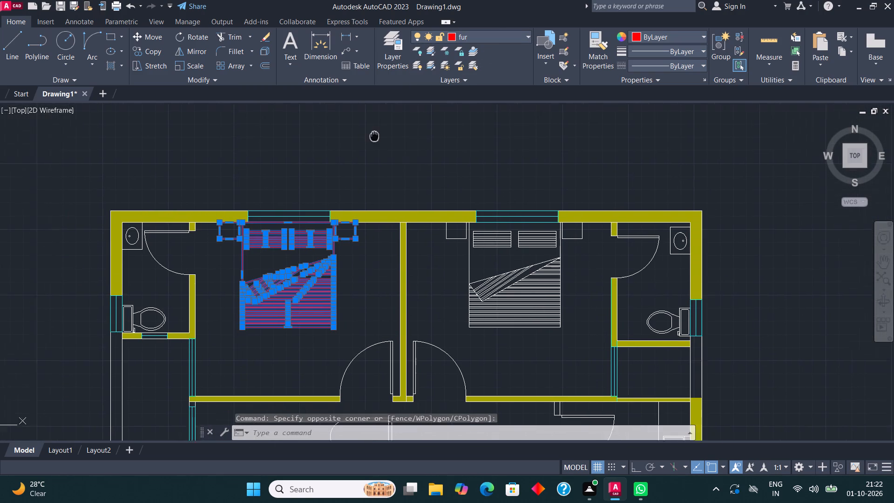
middle_click_drag(367, 135, 349, 132)
left_click(553, 340)
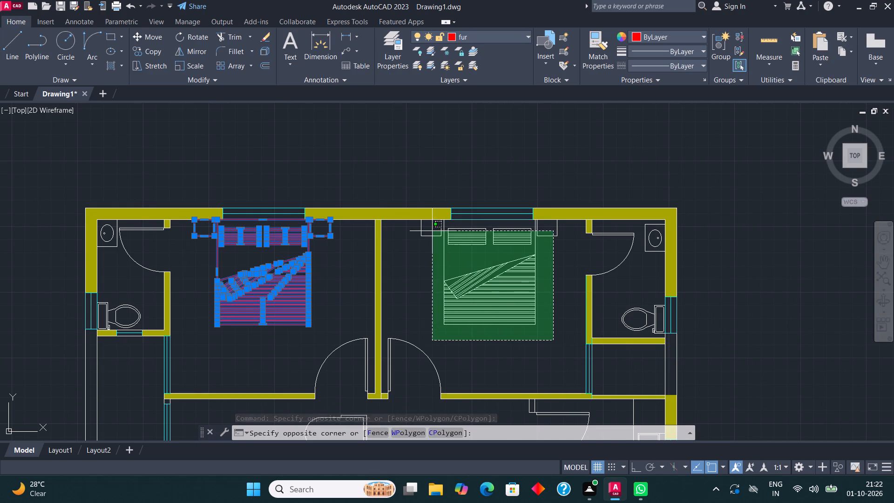
left_click(432, 233)
left_click(480, 34)
left_click(475, 62)
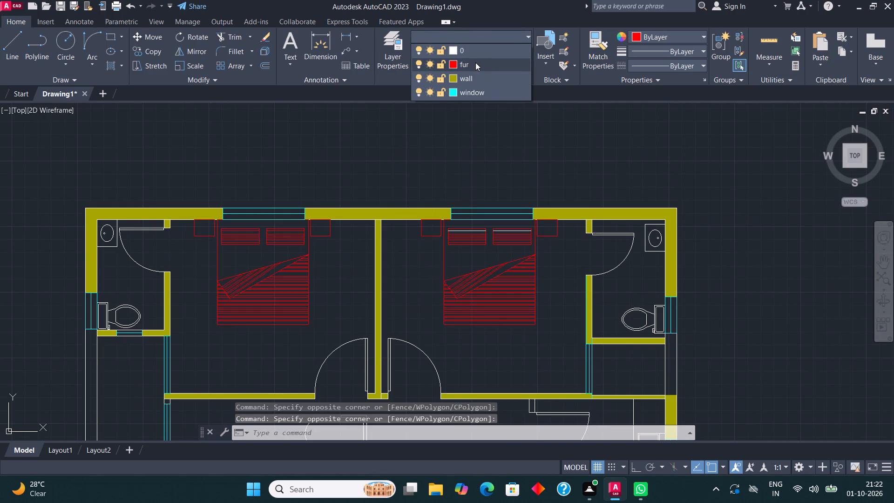
key("Escape")
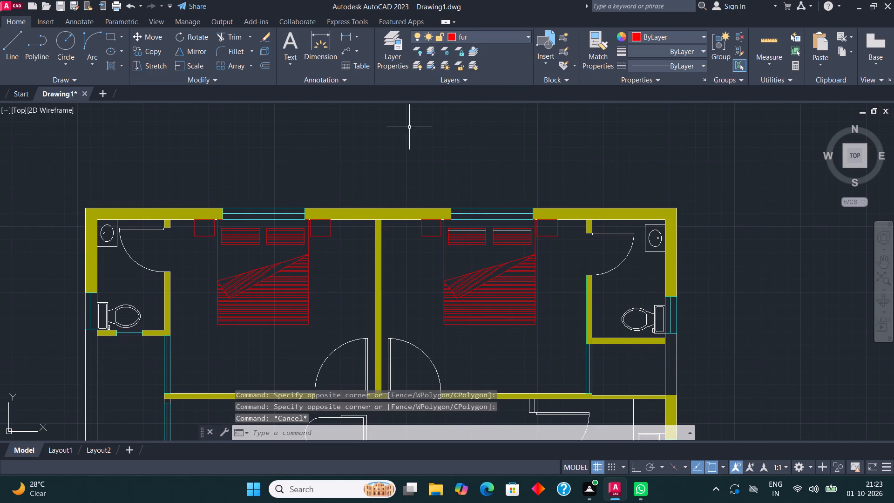
Move the remaining white pillow lines of the upper-right bedroom's bed to the fur layer.
scroll(537, 195, "up", 2)
left_click(440, 305)
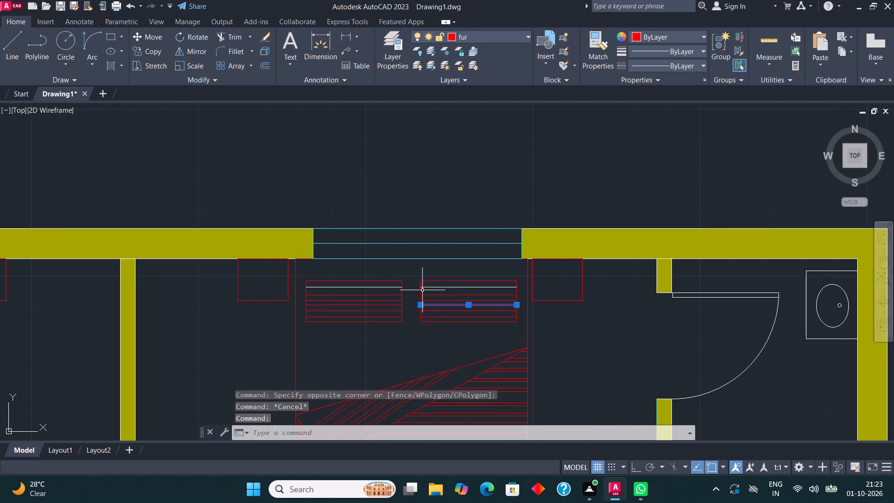
left_click_drag(448, 352, 448, 346)
left_click(378, 282)
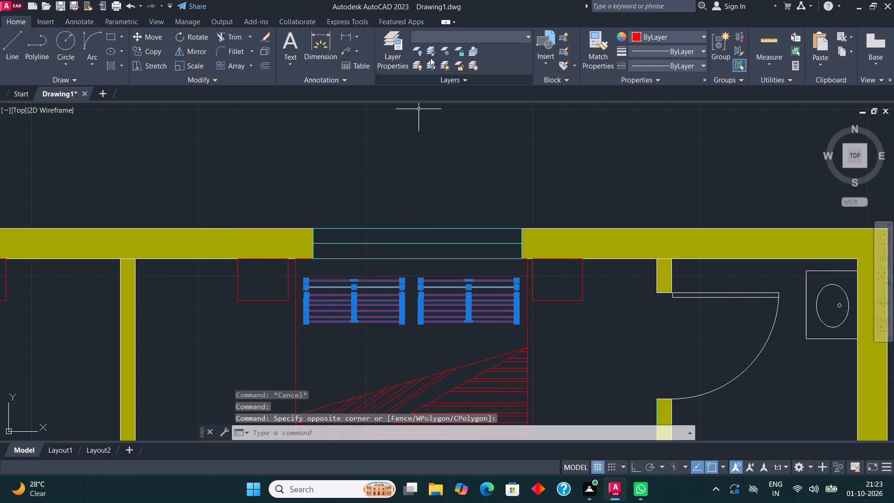
left_click(451, 35)
left_click(474, 61)
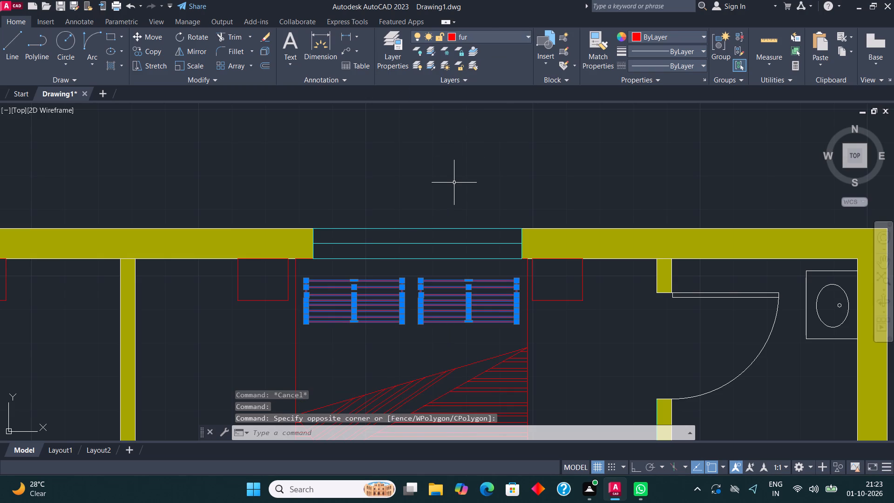
key("Escape")
Move the central living room's corner sofa, two-seat sofa and both tables to the fur layer.
scroll(365, 197, "down", 2)
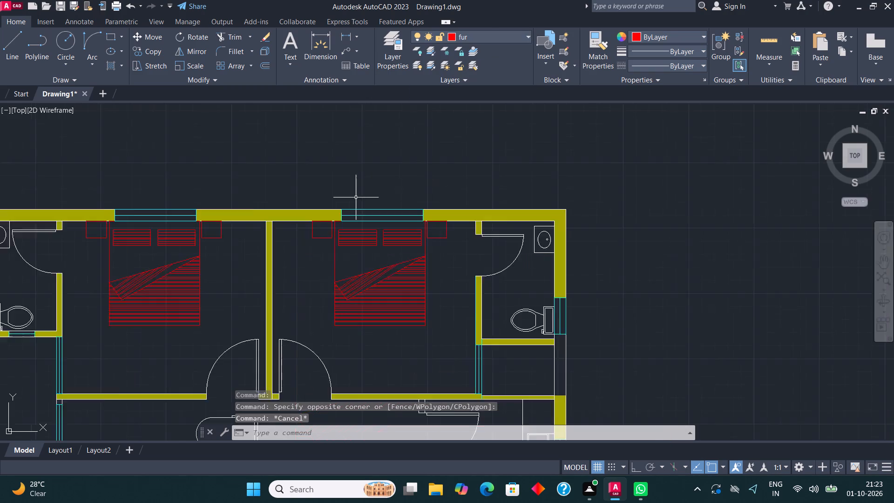
scroll(355, 197, "down", 1)
middle_click_drag(358, 223, 405, 146)
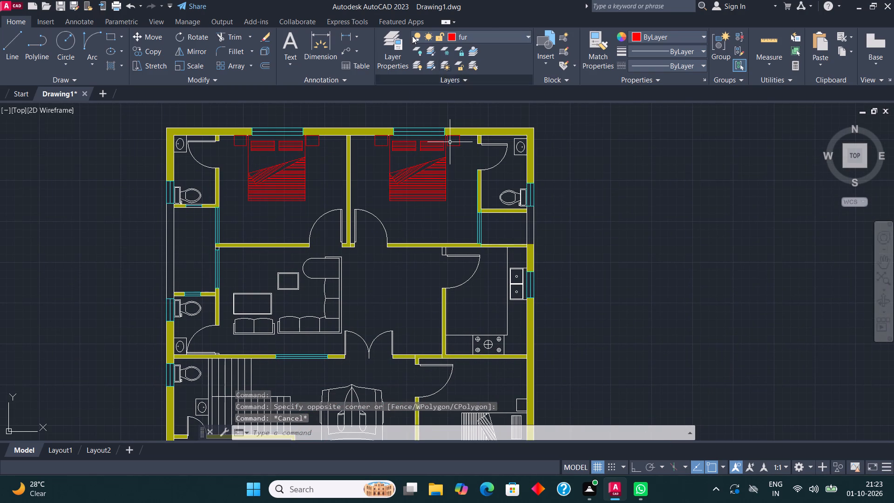
scroll(292, 328, "up", 1)
left_click(337, 345)
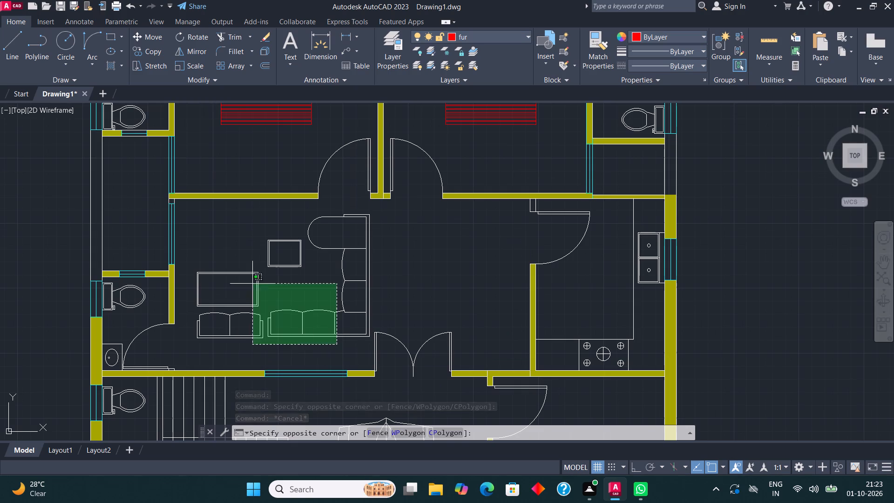
left_click(192, 247)
left_click_drag(381, 313, 379, 303)
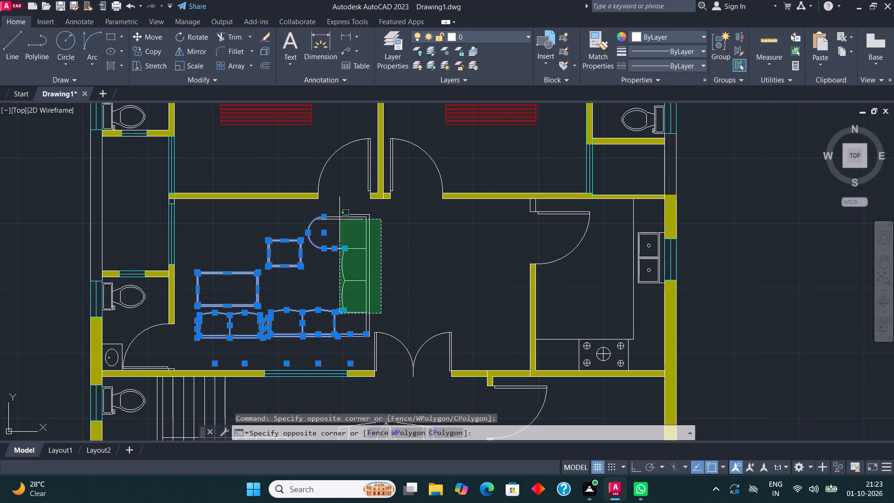
left_click(330, 214)
scroll(363, 337, "up", 2)
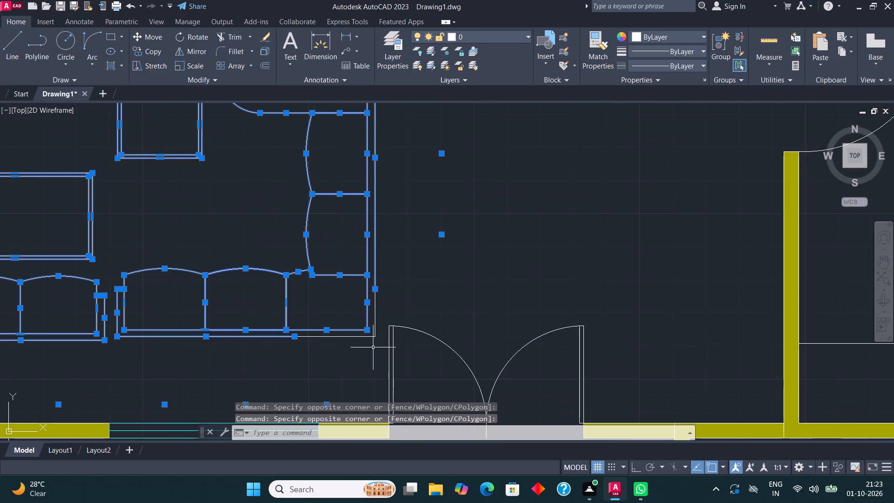
left_click(382, 341)
left_click(263, 228)
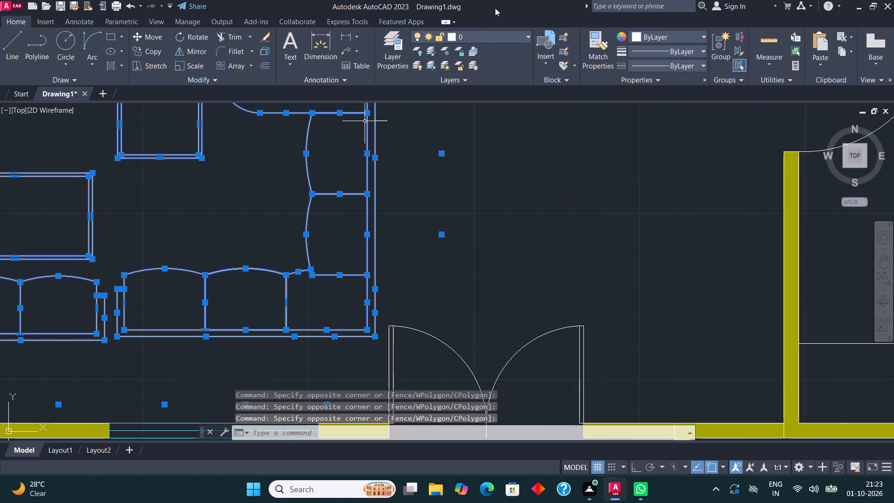
left_click(483, 35)
left_click(478, 66)
scroll(386, 204, "down", 2)
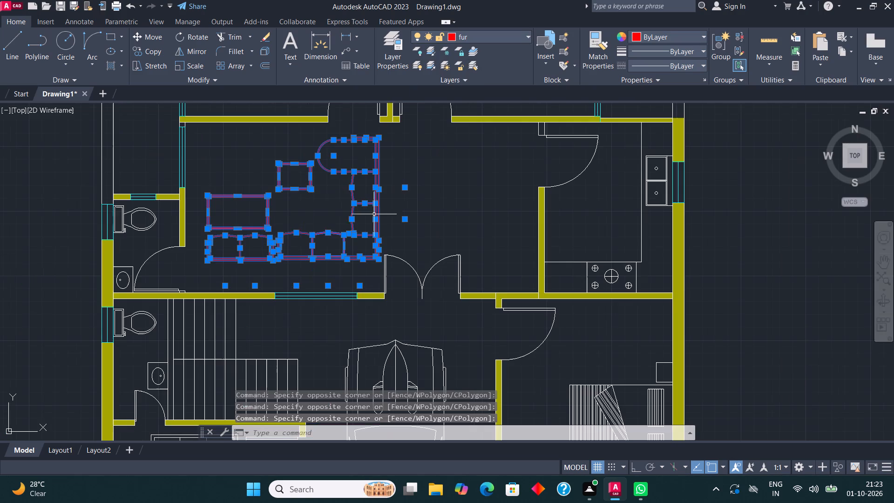
key("Escape")
Move the lower-right bedroom's bed and its two side tables to the fur layer.
scroll(255, 200, "down", 4)
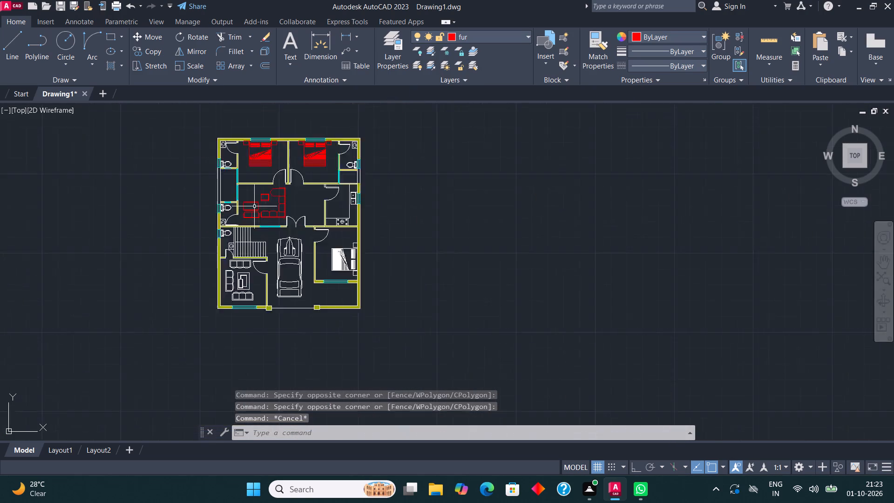
middle_click_drag(273, 220, 294, 217)
scroll(325, 224, "up", 3)
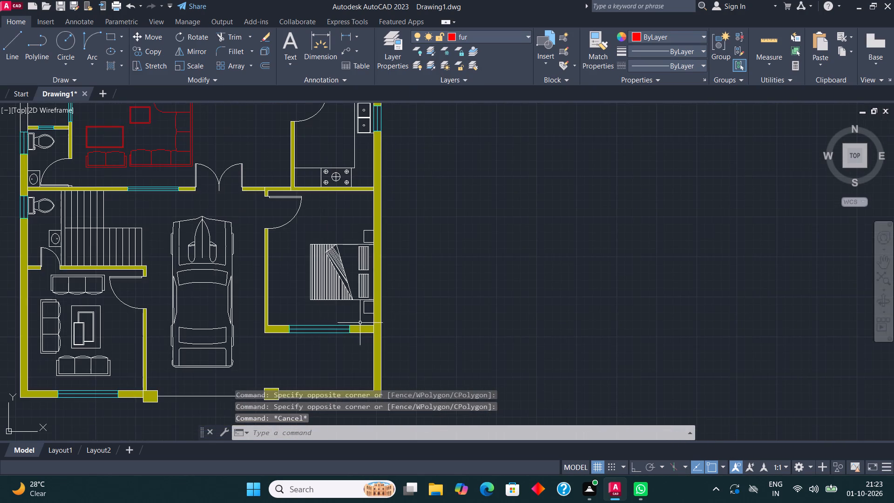
scroll(360, 322, "up", 2)
left_click(381, 311)
scroll(375, 283, "down", 2)
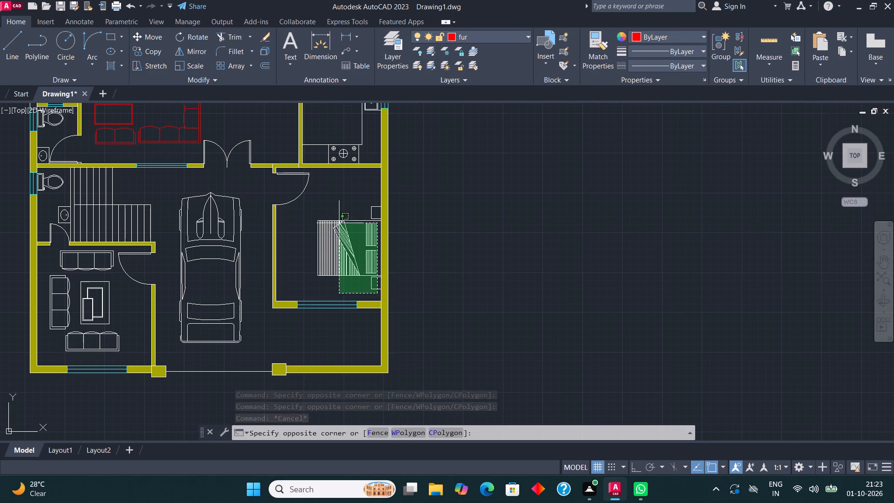
left_click(311, 200)
left_click(490, 37)
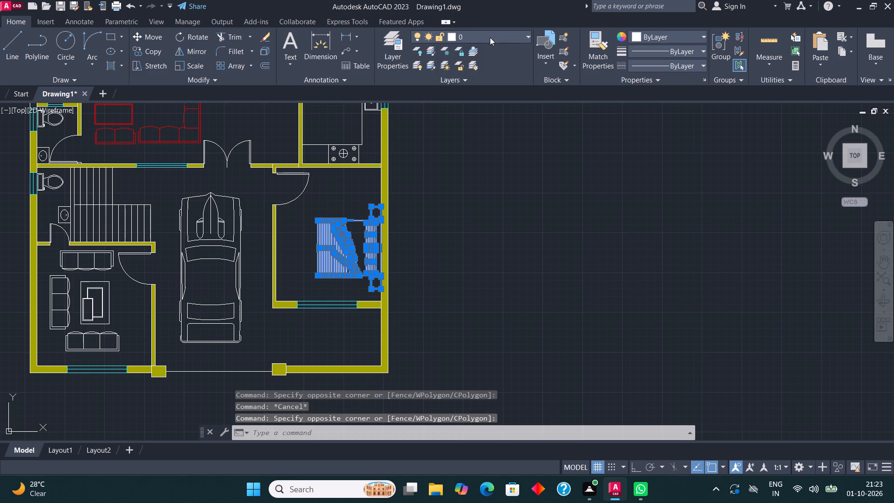
left_click(477, 63)
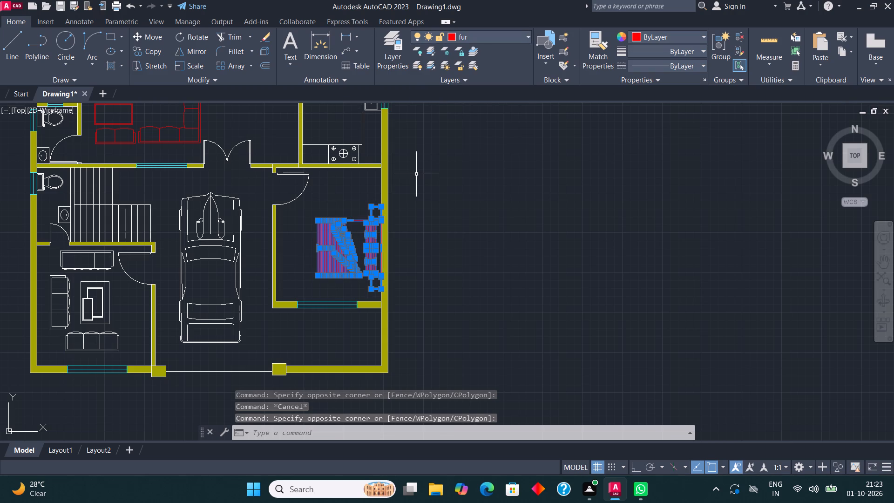
key("Escape")
Move the lower-left sitting room's three sofas and centre table to the fur layer.
middle_click_drag(307, 277, 436, 333)
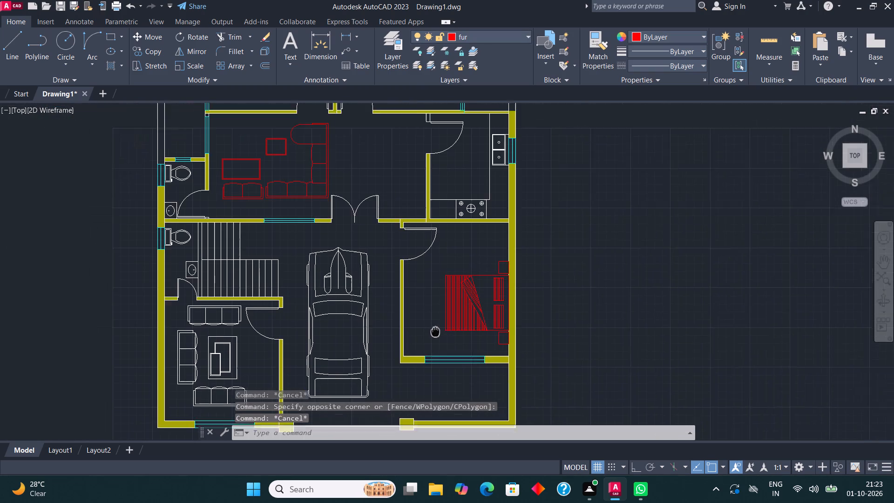
middle_click_drag(436, 333, 462, 348)
middle_click_drag(426, 342, 470, 262)
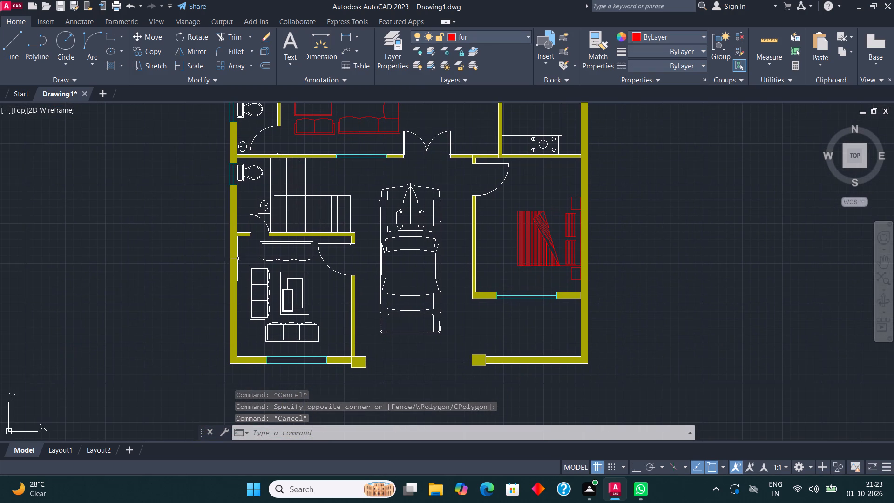
scroll(248, 315, "up", 1)
left_click(336, 368)
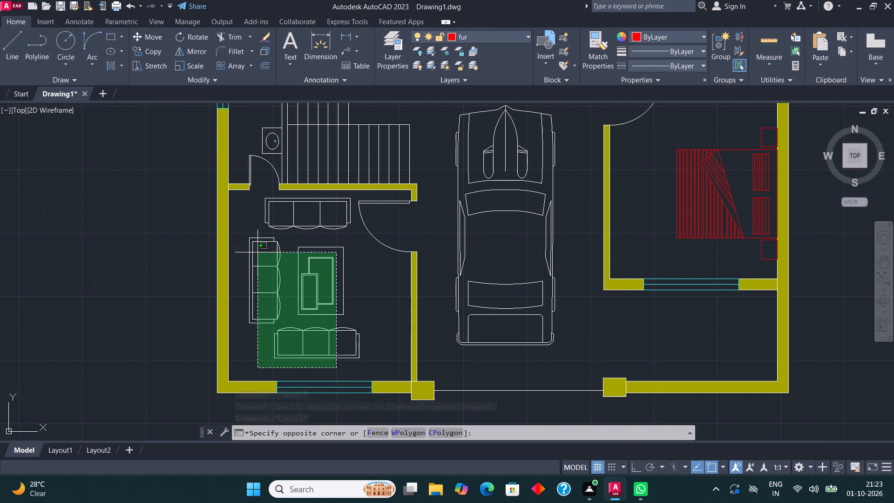
left_click(249, 196)
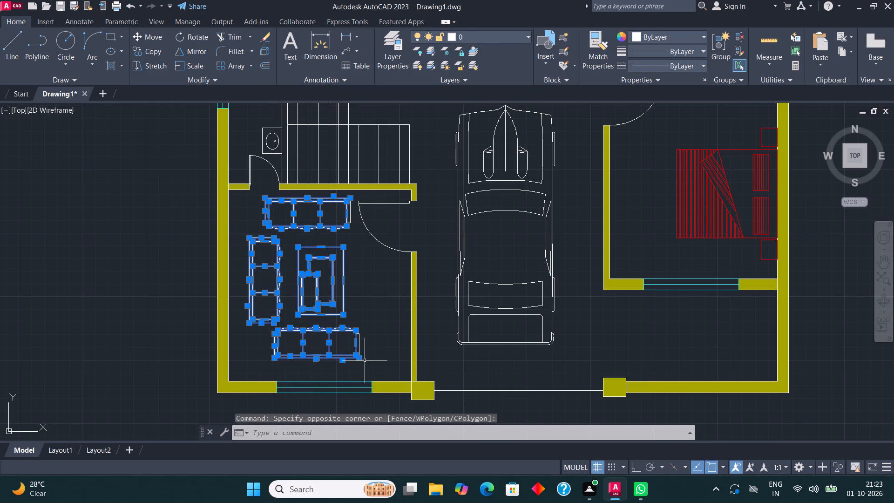
left_click(366, 360)
left_click(303, 256)
left_click(351, 238)
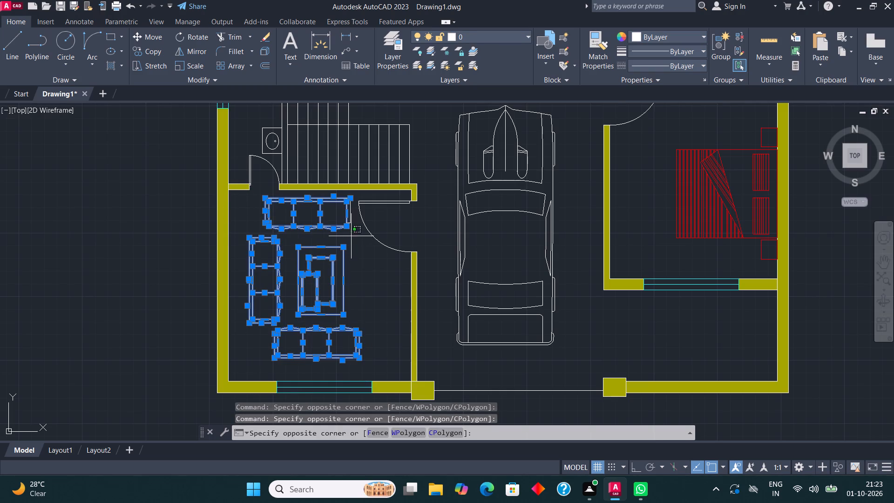
left_click(339, 199)
left_click(488, 37)
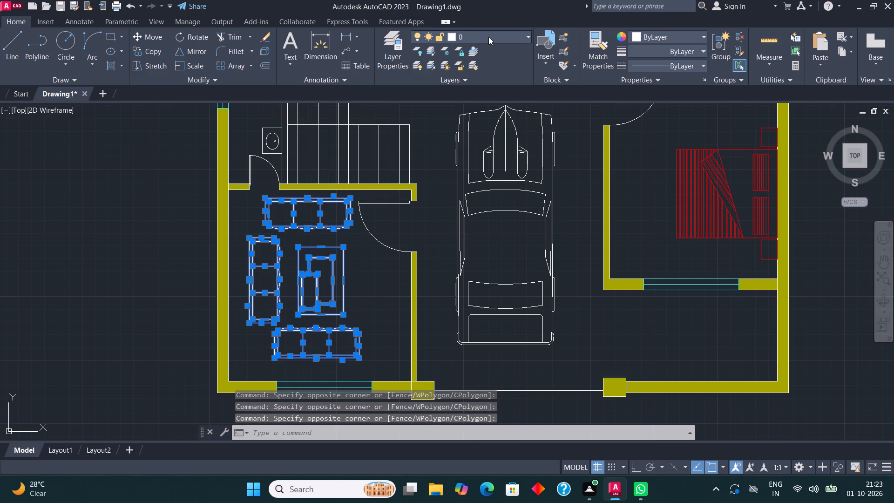
left_click(468, 63)
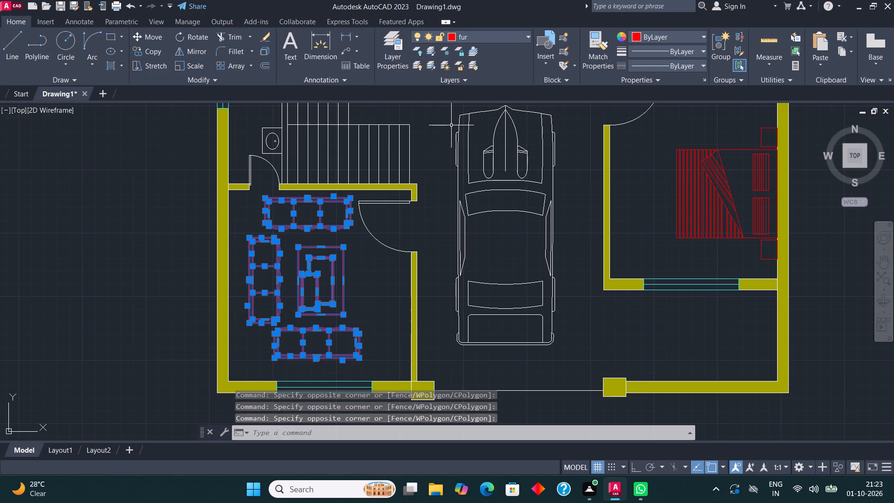
key("Escape")
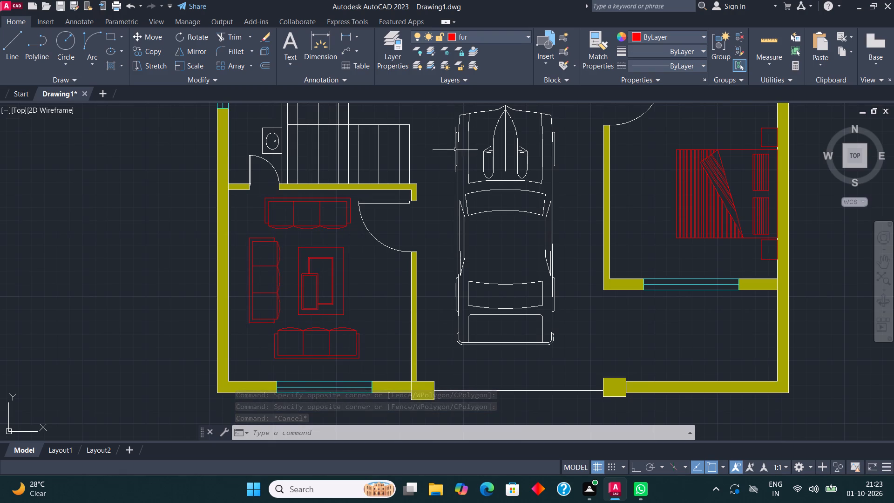
Move the washbasins beside the living room and the stairs, plus the kitchen counter lines, stove and double sink, to the fur layer.
middle_click_drag(415, 250, 312, 284)
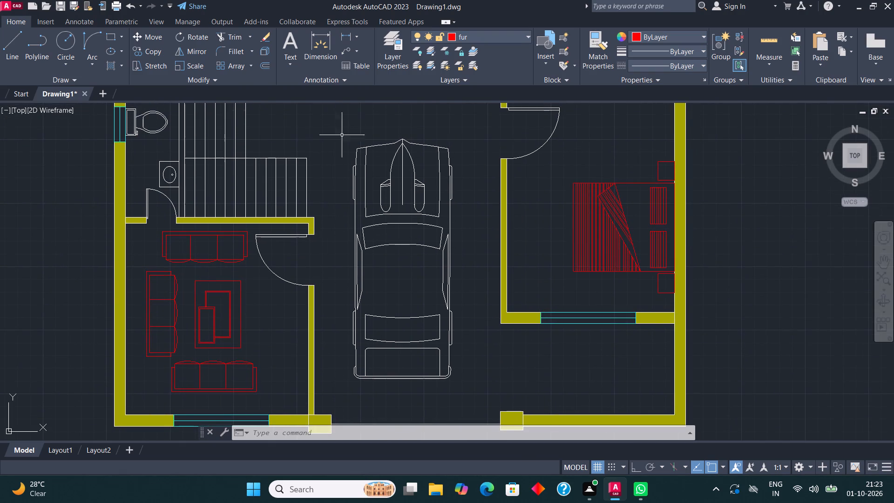
middle_click_drag(341, 275, 316, 392)
scroll(327, 319, "down", 2)
middle_click_drag(396, 303, 383, 301)
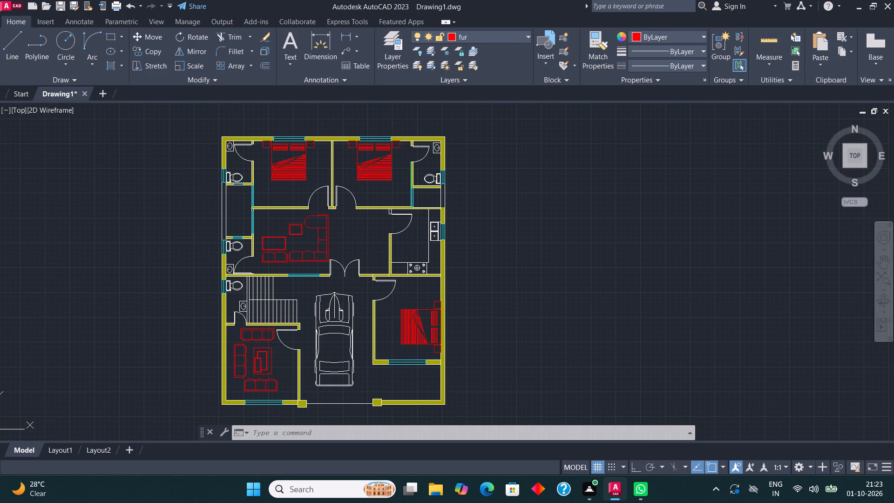
scroll(229, 293, "up", 3)
scroll(282, 371, "up", 2)
left_click(283, 381)
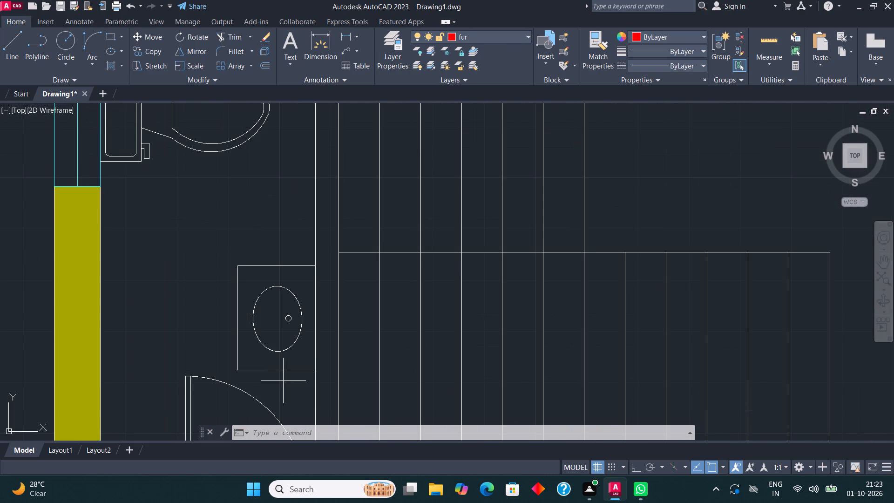
left_click(241, 254)
scroll(245, 279, "down", 2)
middle_click_drag(245, 282, 228, 324)
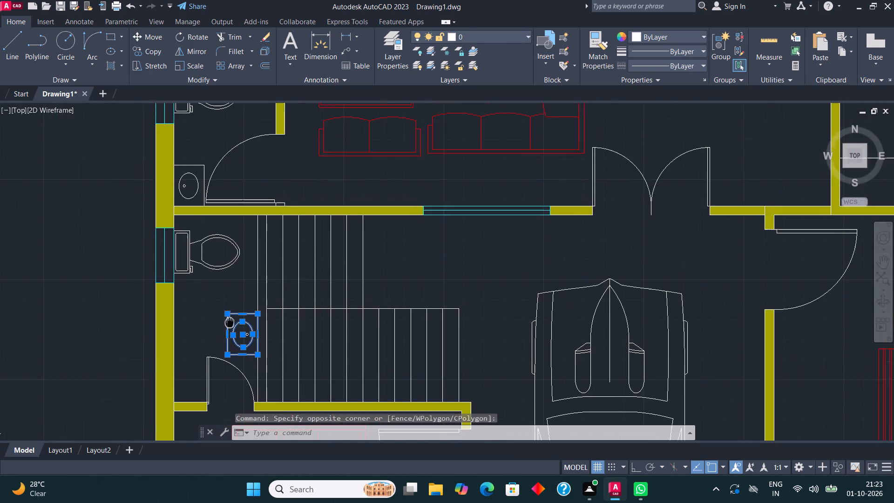
middle_click_drag(228, 324, 226, 329)
scroll(198, 184, "up", 3)
left_click(190, 238)
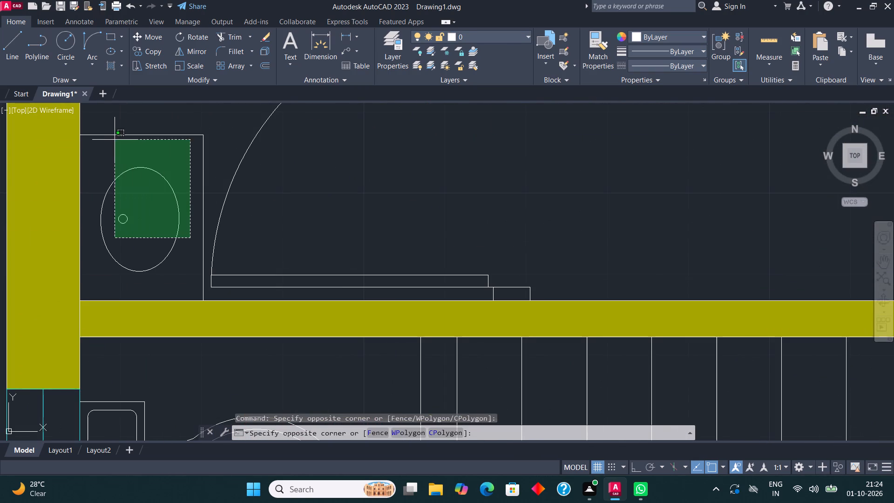
left_click(114, 131)
scroll(141, 253, "down", 4)
scroll(251, 237, "down", 1)
middle_click_drag(234, 232, 201, 217)
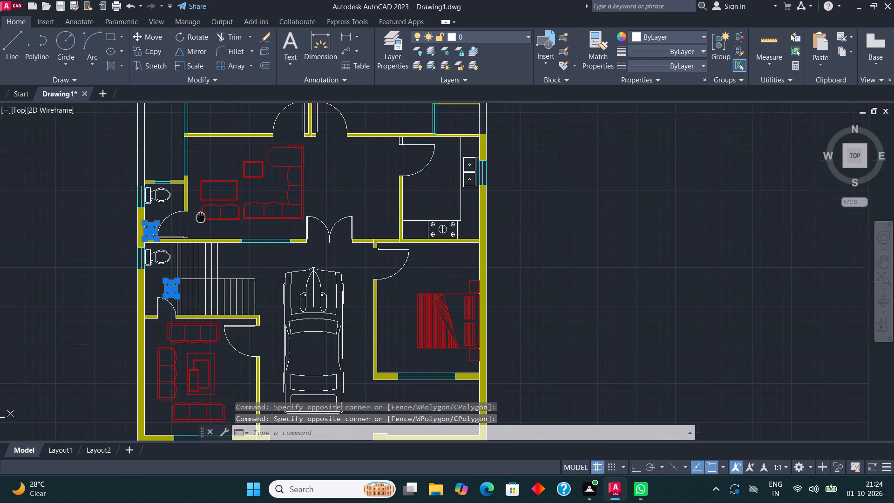
middle_click_drag(201, 217, 200, 217)
scroll(396, 239, "up", 2)
middle_click_drag(510, 207, 350, 245)
scroll(352, 251, "up", 2)
left_click(453, 304)
left_click(219, 175)
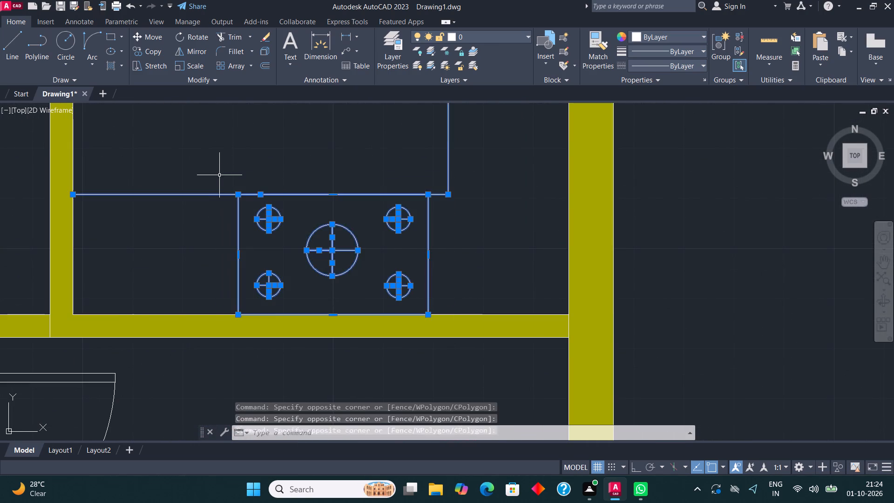
middle_click_drag(403, 218, 354, 348)
scroll(353, 350, "down", 1)
scroll(397, 239, "down", 2)
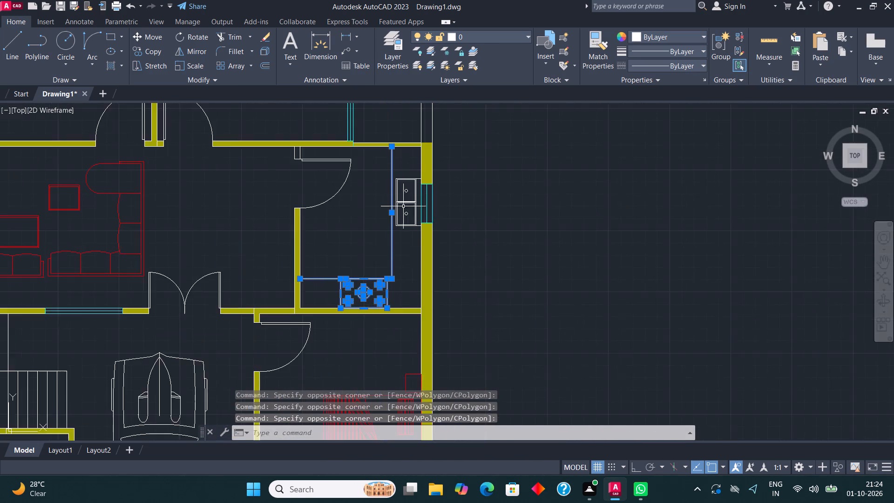
scroll(407, 193, "up", 3)
left_click(427, 347)
left_click(366, 127)
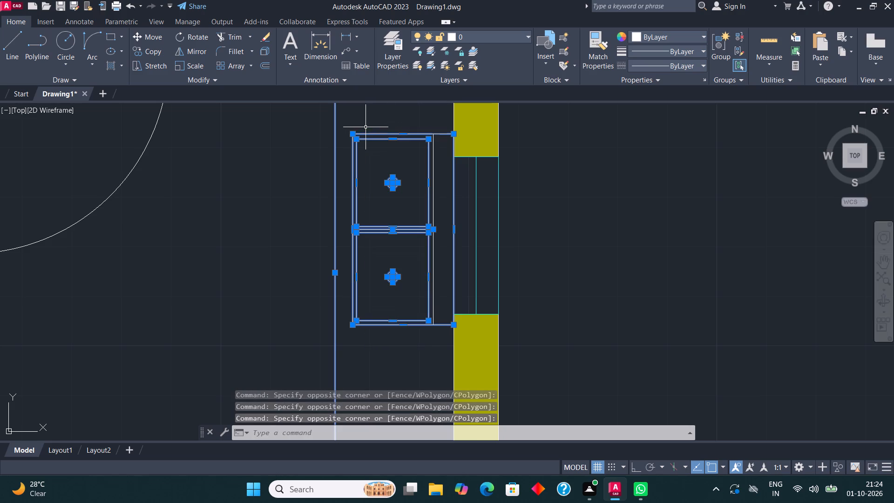
left_click(443, 193)
left_click(421, 170)
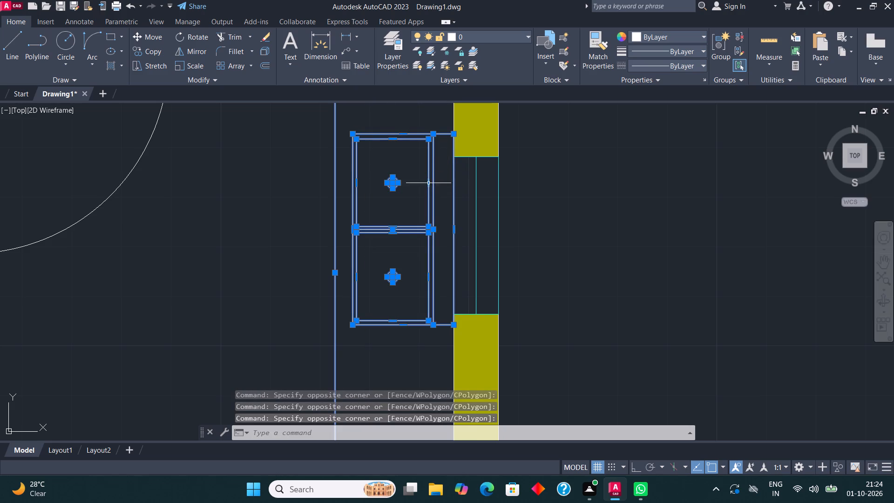
left_click(475, 35)
left_click(476, 67)
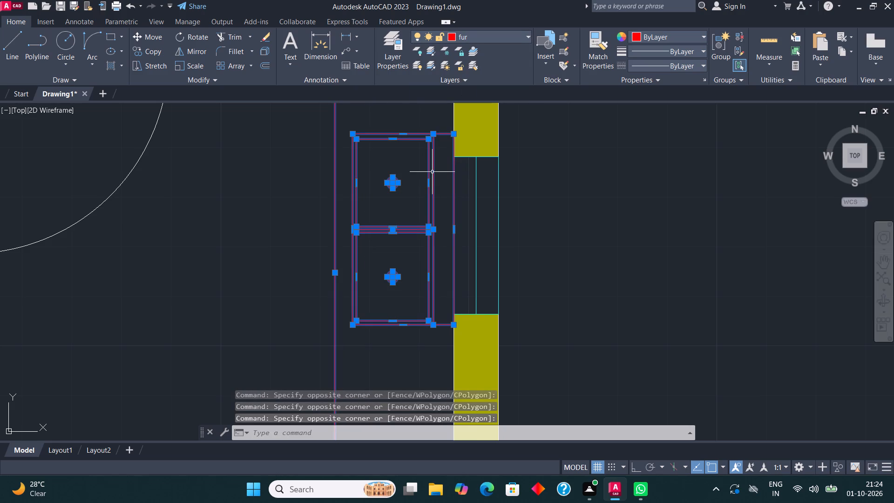
key("Escape")
scroll(438, 253, "down", 4)
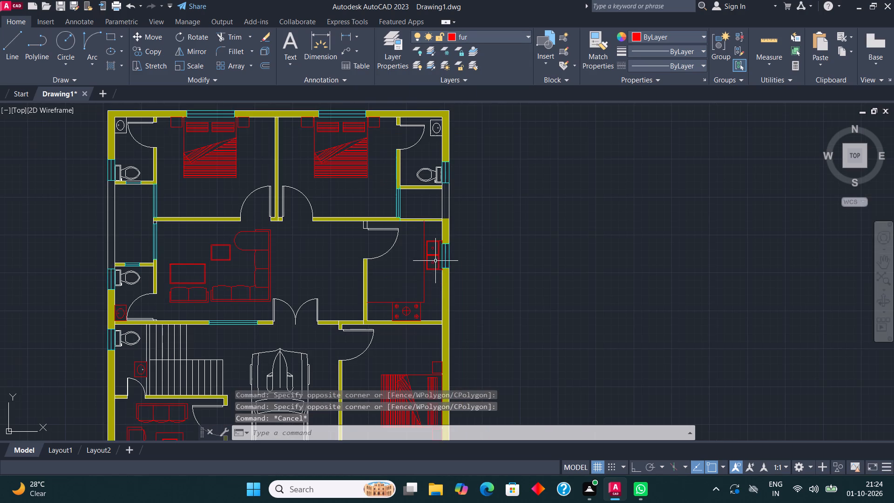
Create a new layer named door and give it green index colour 80.
middle_click_drag(386, 297, 446, 172)
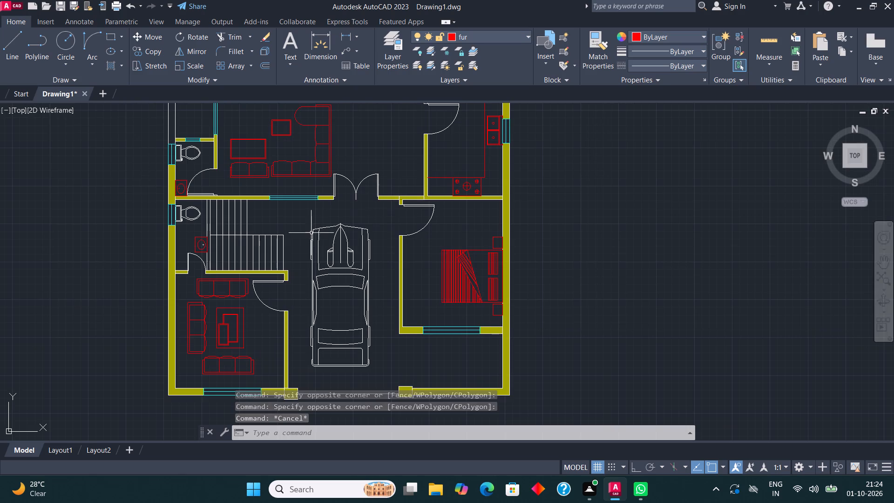
middle_click_drag(311, 237, 332, 306)
left_click(389, 38)
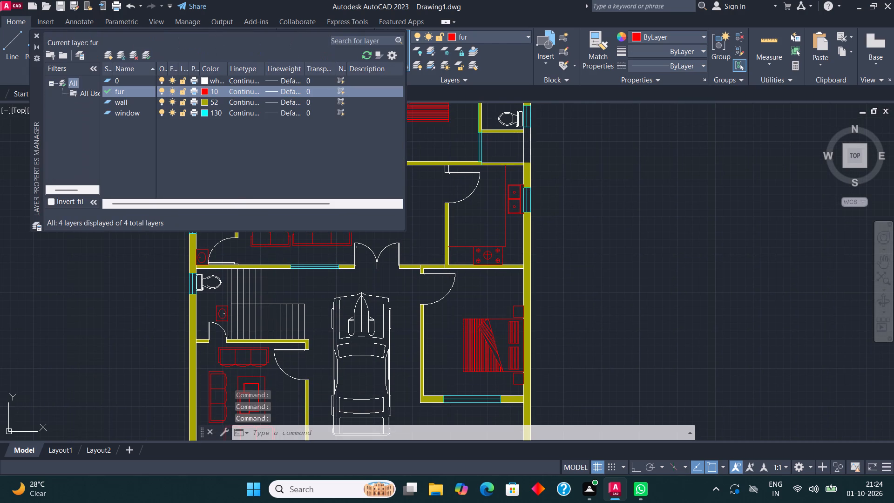
left_click(113, 56)
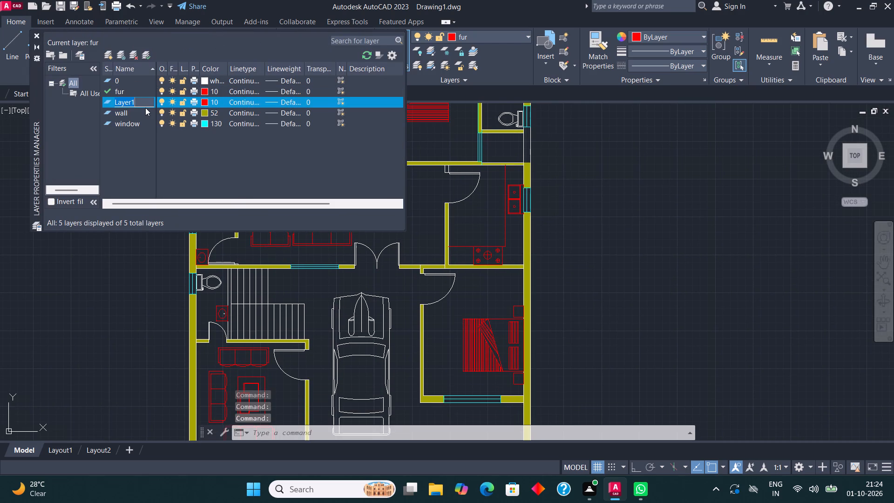
type("door")
left_click(203, 102)
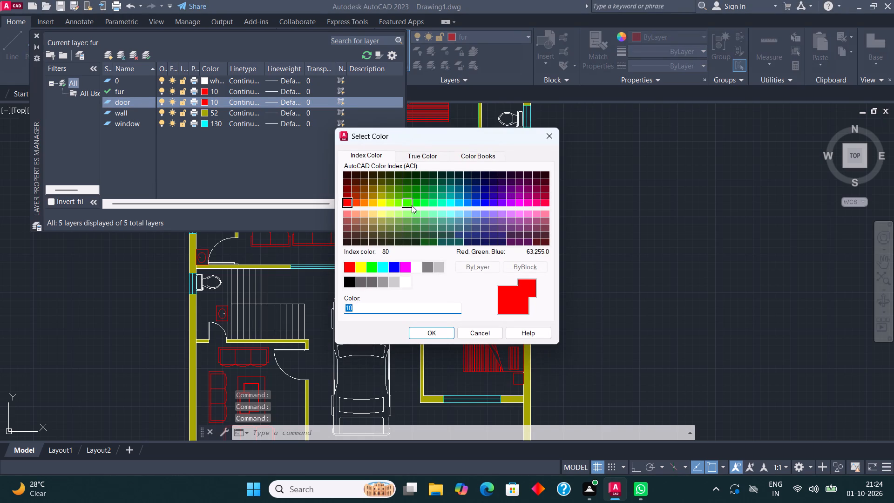
left_click(406, 205)
left_click(423, 330)
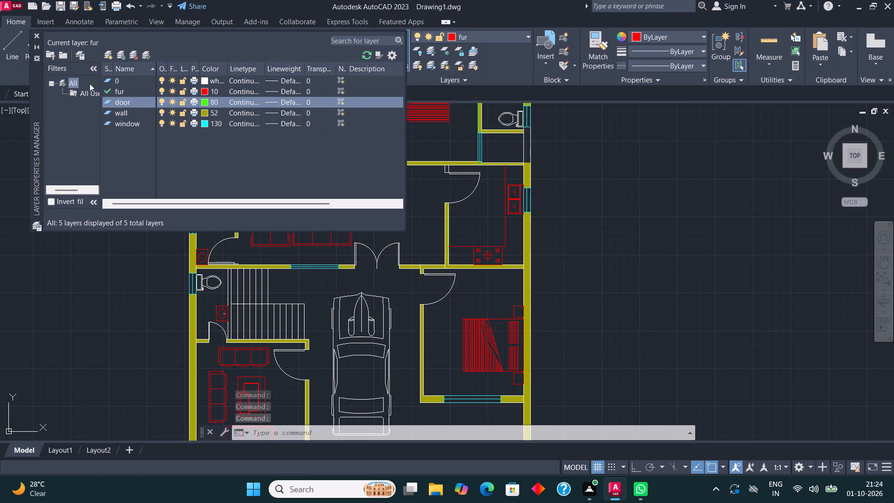
left_click(36, 36)
Select all door blocks similar to the upper-left bedroom's door and move them to the door layer.
left_click(332, 140)
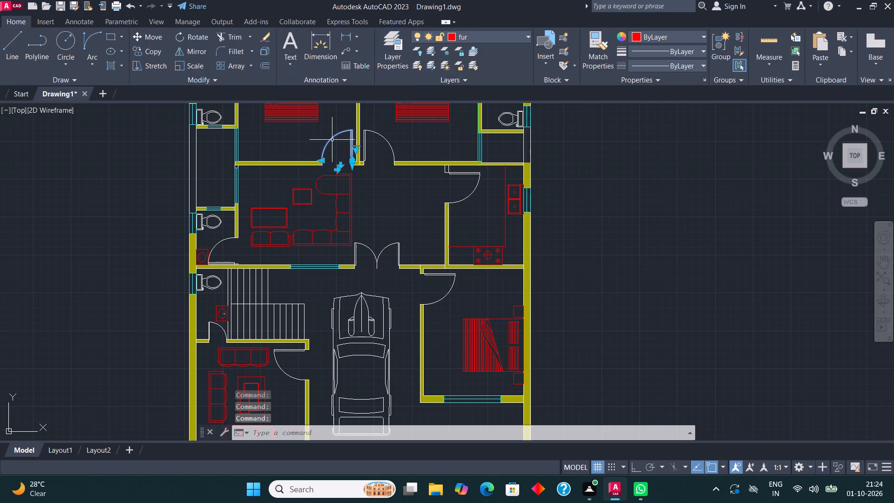
right_click(331, 139)
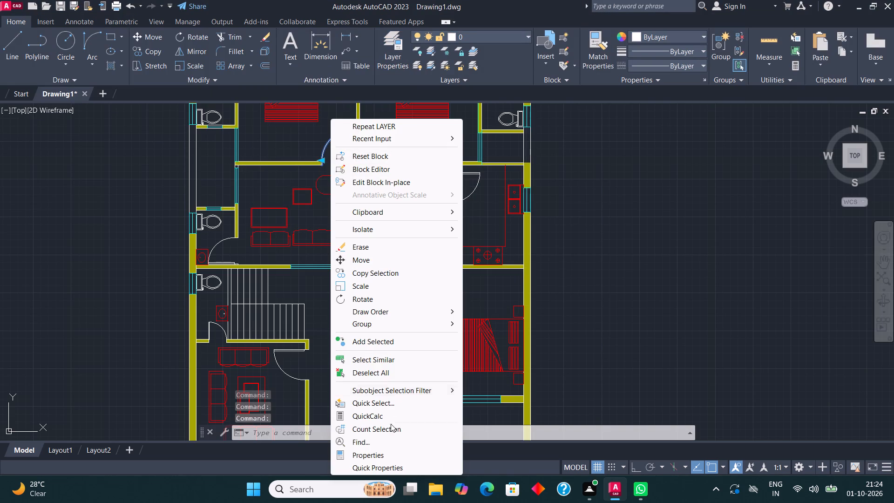
left_click(380, 357)
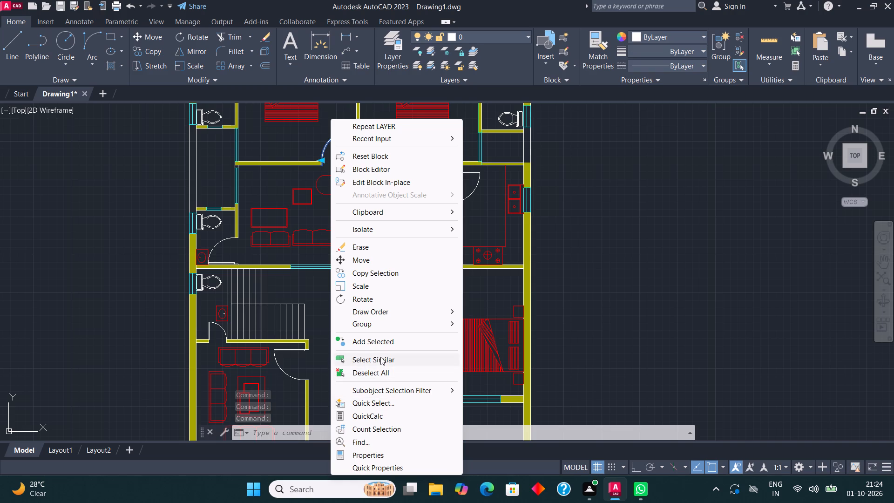
left_click(500, 39)
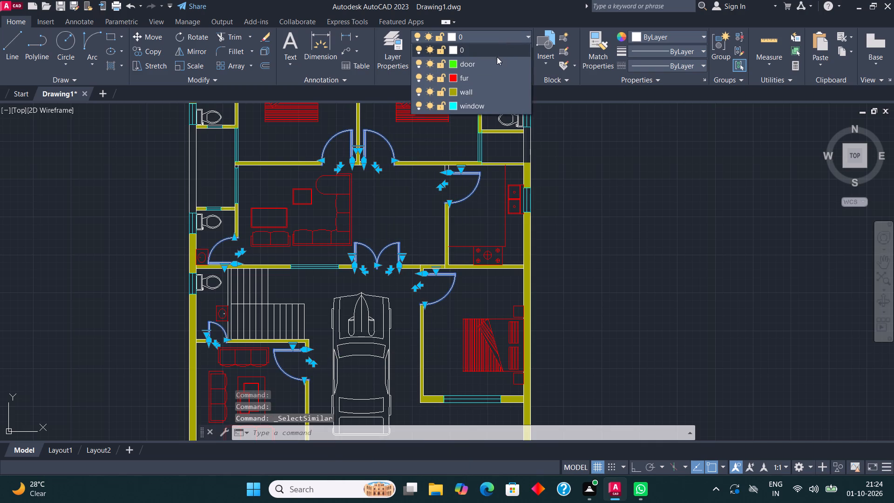
left_click(474, 64)
key("Escape")
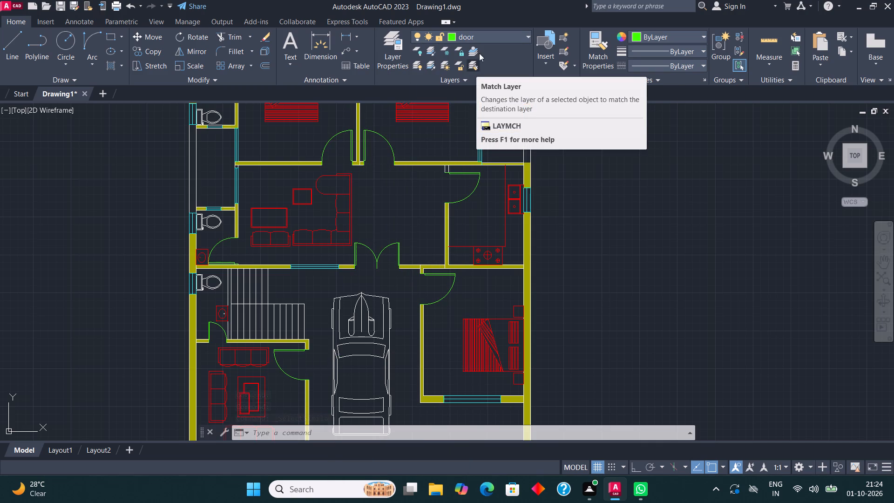
key("Escape")
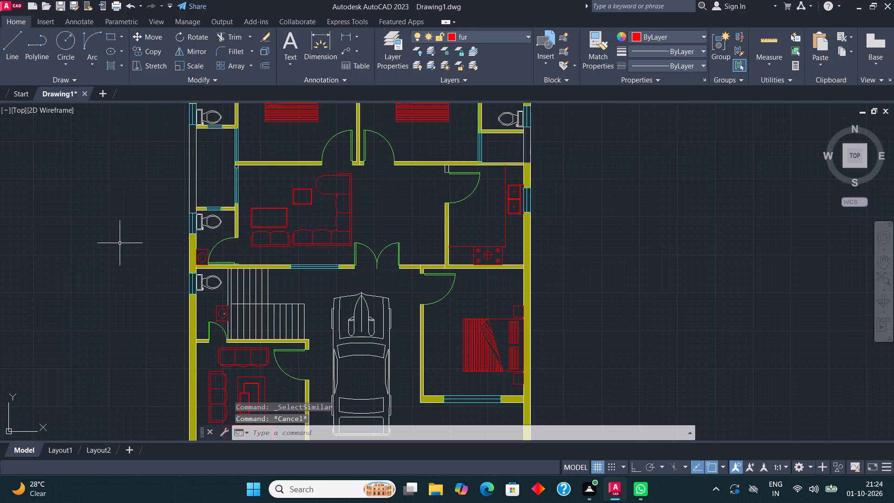
Make wall the current layer and fill the short wall stub above the kitchen door with a solid hatch.
middle_click_drag(283, 218, 218, 280)
scroll(413, 218, "up", 2)
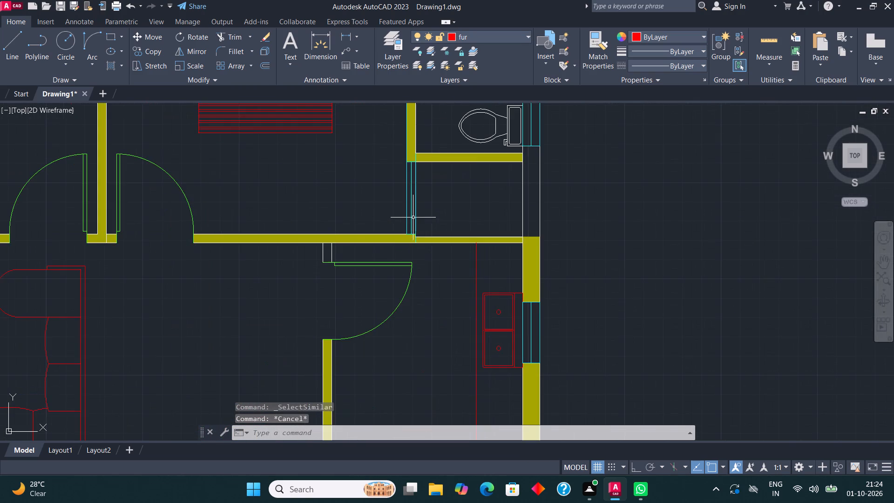
scroll(362, 243, "up", 1)
scroll(287, 228, "up", 1)
scroll(257, 258, "down", 1)
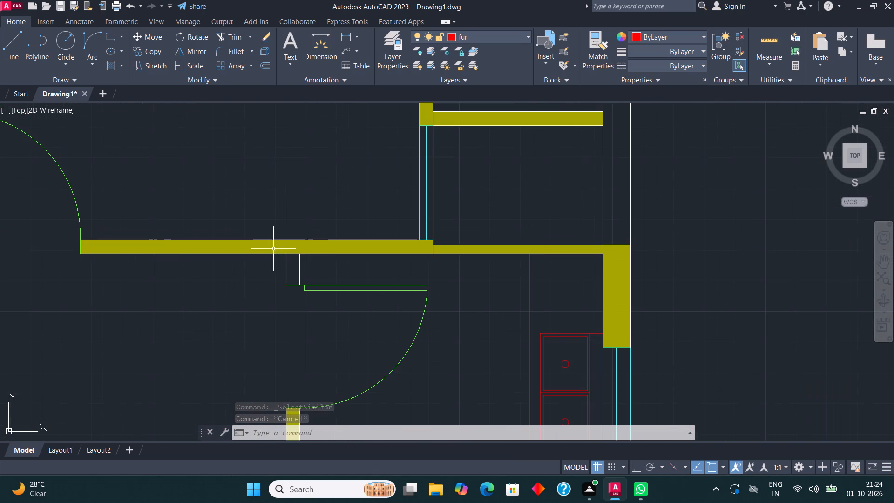
left_click(470, 36)
left_click(465, 90)
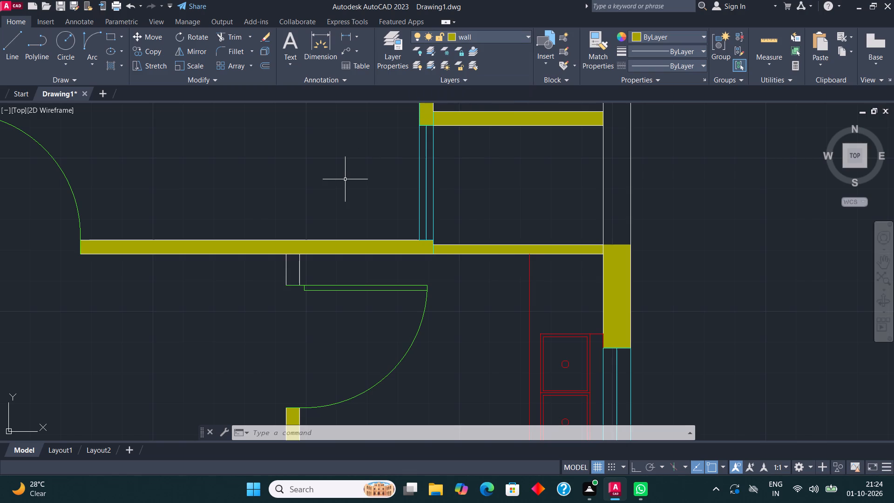
key("h")
key("Return")
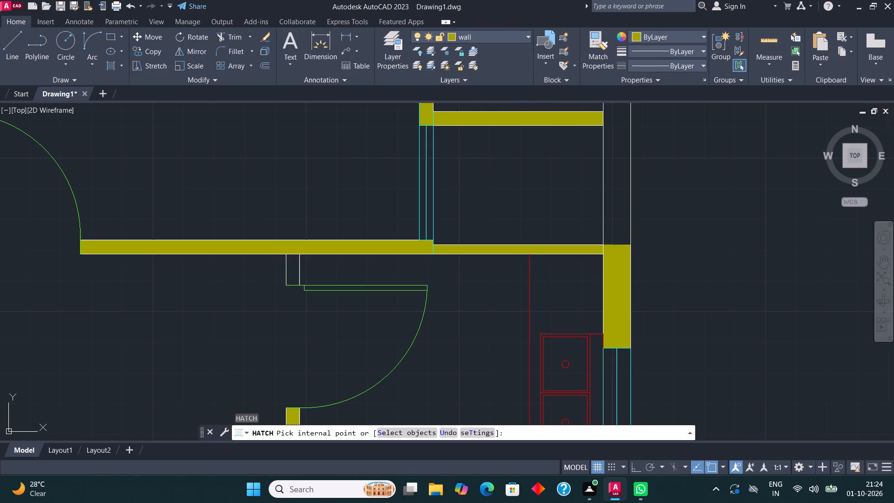
left_click(292, 267)
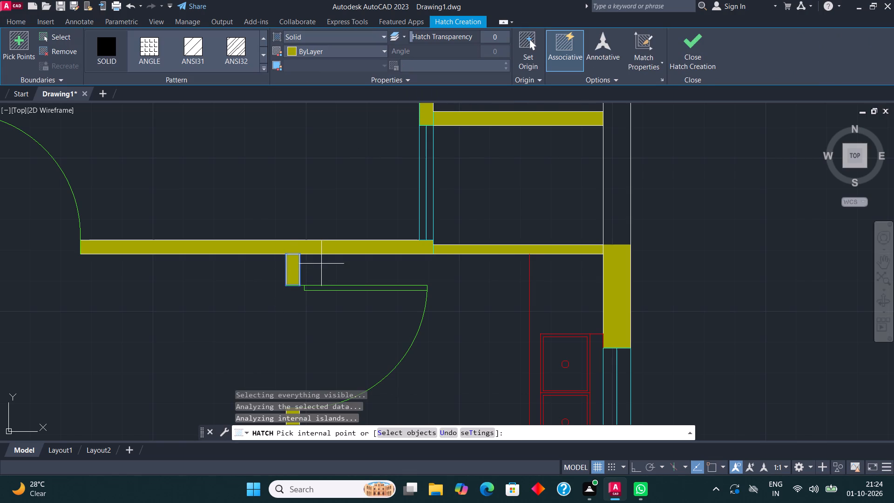
left_click(691, 51)
Fill the small wall piece above the living room's left window, where the bedroom wall ends, with a solid hatch.
scroll(474, 257, "down", 2)
middle_click_drag(435, 291, 461, 294)
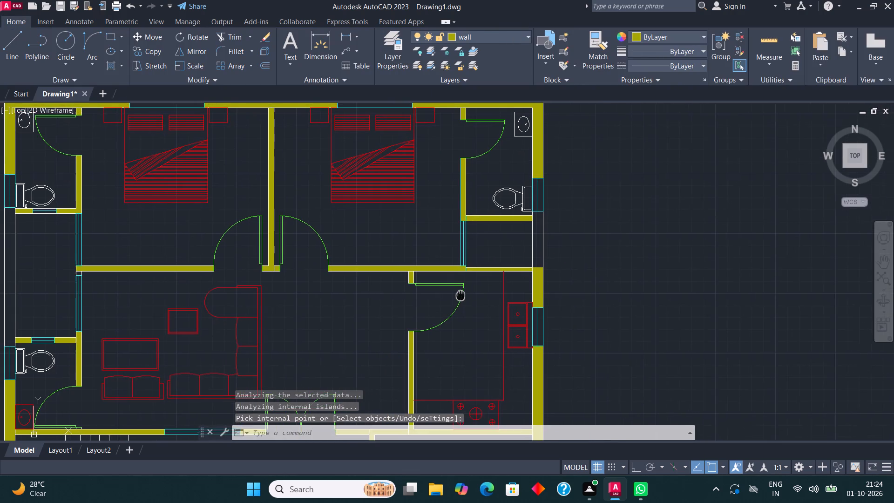
middle_click_drag(461, 294, 468, 310)
middle_click_drag(275, 276, 376, 268)
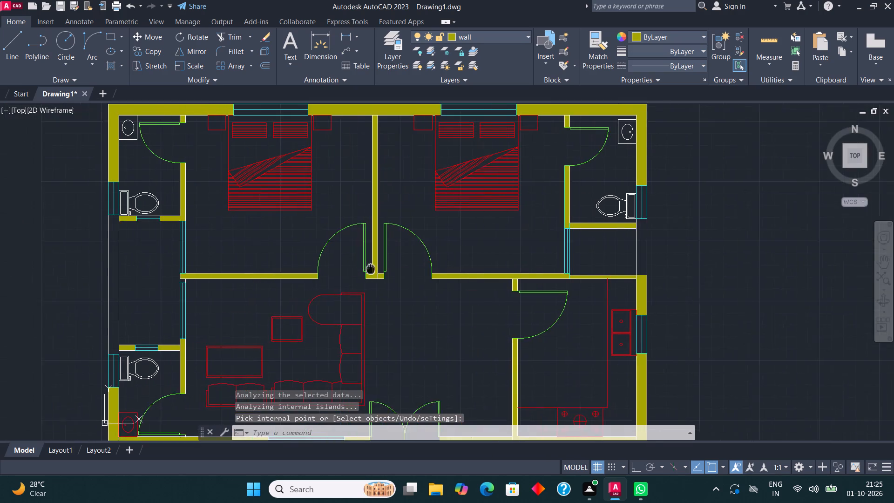
middle_click_drag(376, 268, 405, 285)
scroll(168, 292, "up", 2)
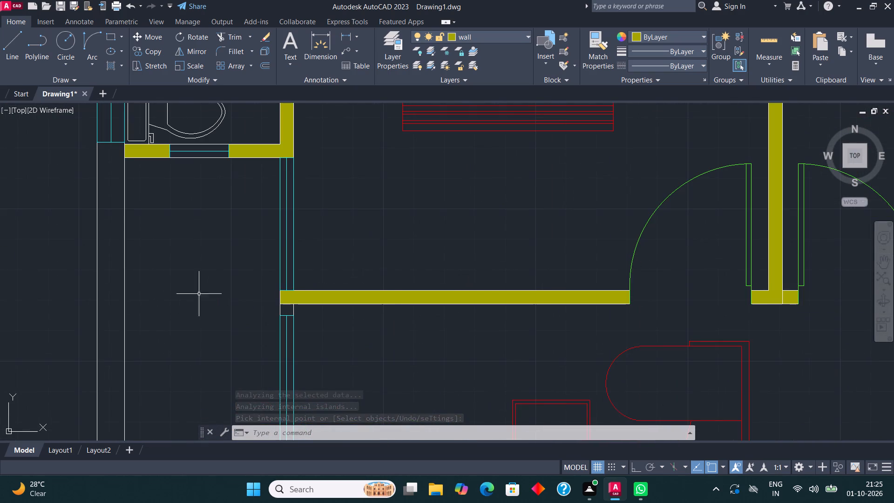
key("h")
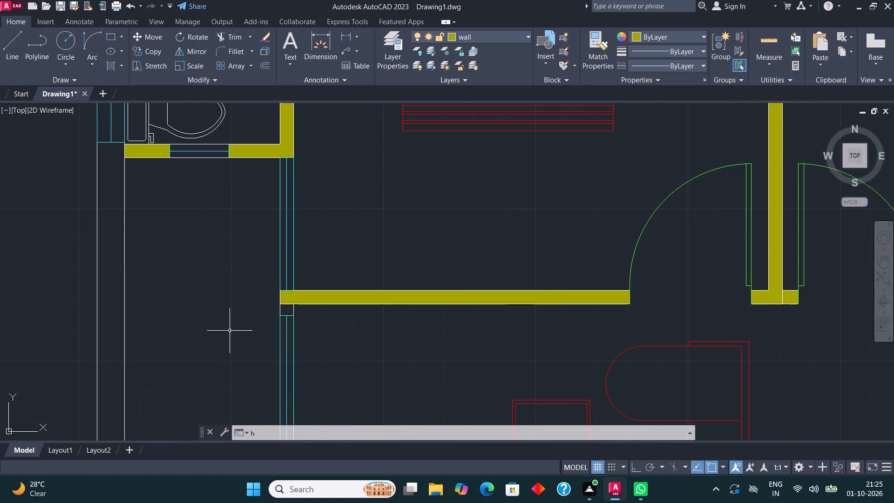
key("Return")
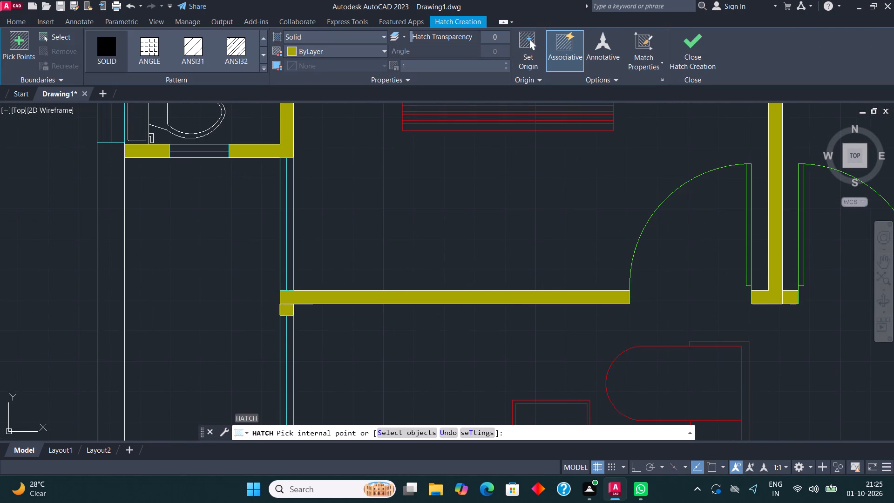
left_click(288, 312)
left_click(687, 48)
Inspect the walls around the stairs, sitting room, car porch and lower-right bedroom for pieces still lacking a hatch.
scroll(301, 307, "down", 1)
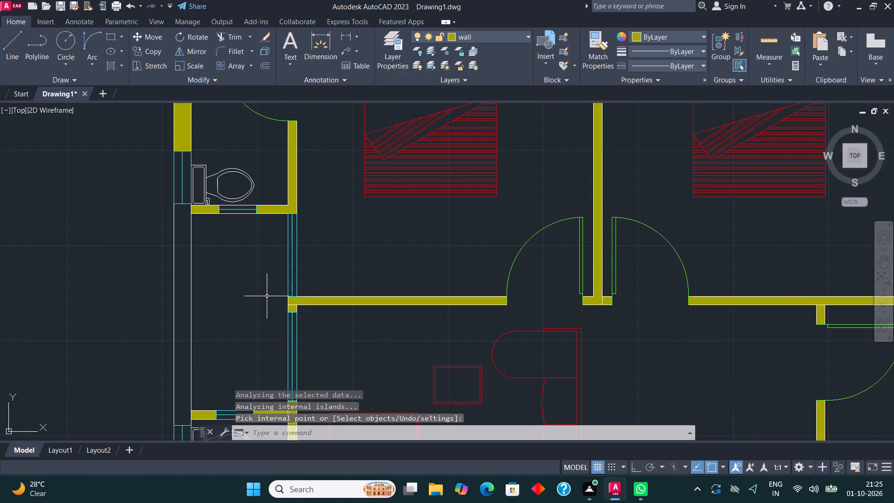
middle_click_drag(247, 231, 236, 179)
scroll(218, 168, "down", 3)
middle_click_drag(431, 287, 436, 267)
scroll(230, 246, "up", 3)
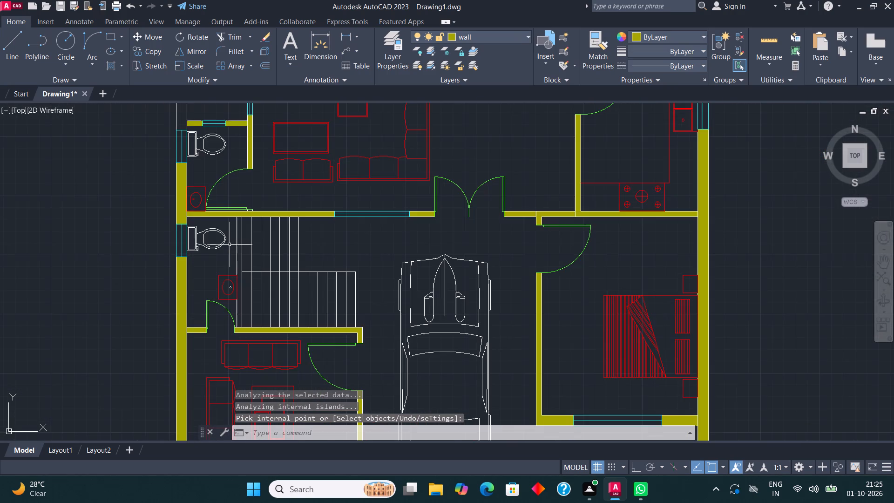
scroll(272, 225, "down", 2)
scroll(527, 245, "up", 2)
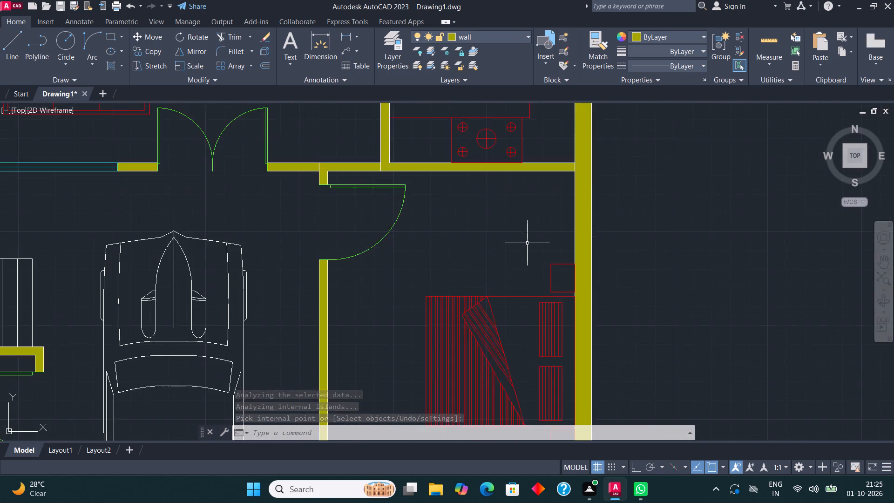
scroll(527, 243, "up", 1)
scroll(515, 220, "down", 3)
scroll(519, 335, "up", 2)
scroll(515, 169, "down", 1)
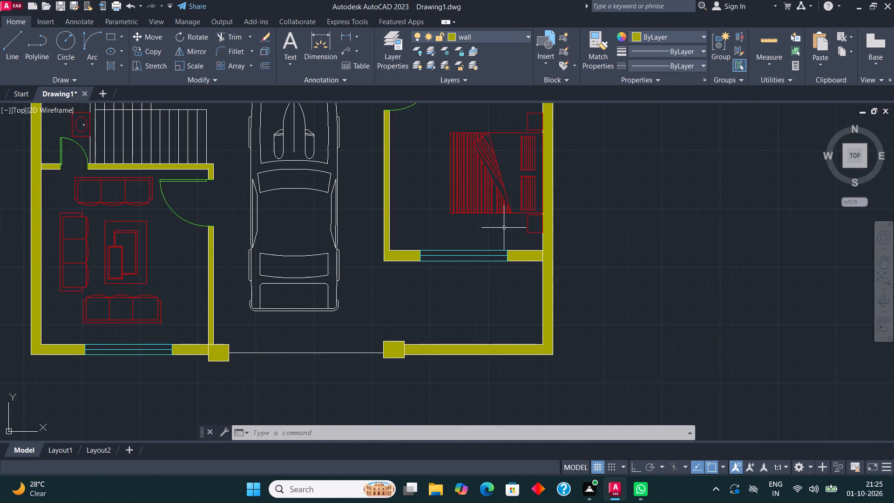
scroll(405, 401, "up", 1)
scroll(486, 353, "down", 3)
scroll(344, 371, "up", 3)
scroll(343, 371, "down", 3)
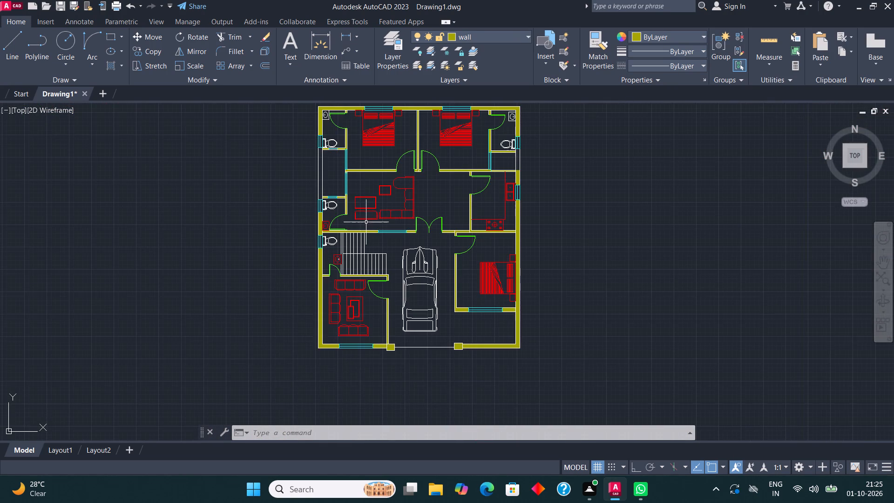
middle_click_drag(366, 222, 366, 256)
scroll(359, 263, "up", 2)
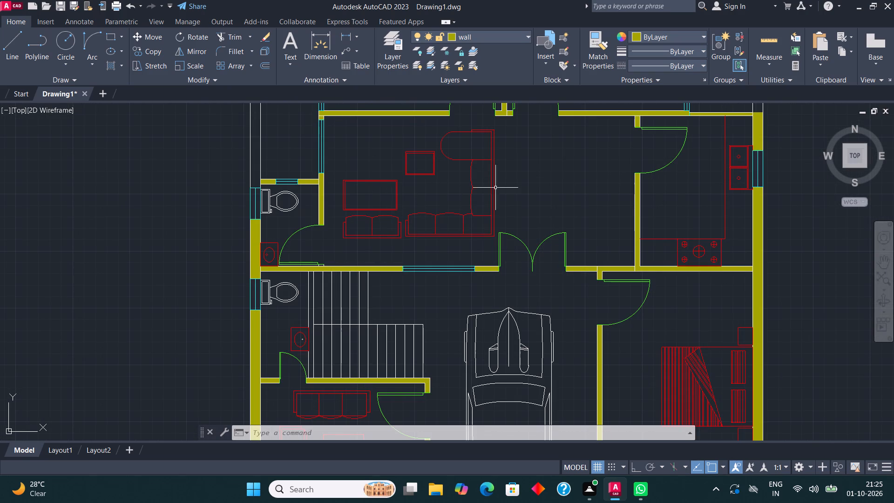
middle_click_drag(556, 192, 515, 277)
Create a new layer named stair and give it red index colour 10.
left_click(383, 44)
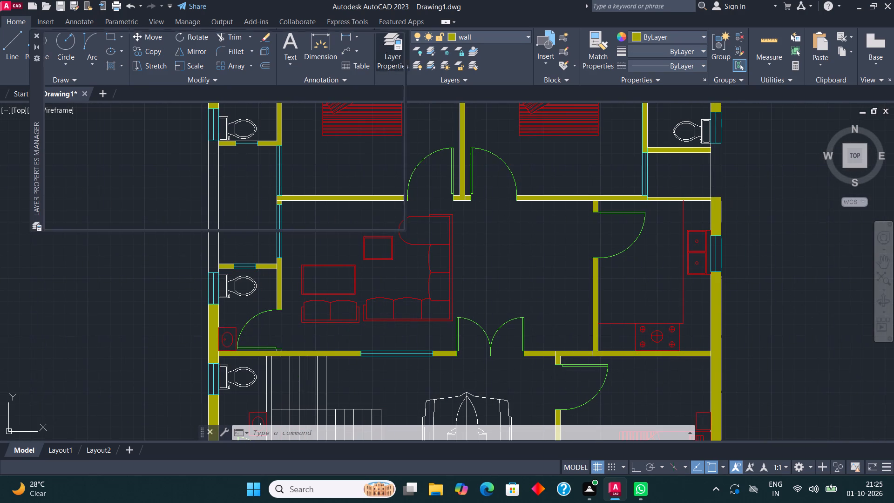
left_click(108, 55)
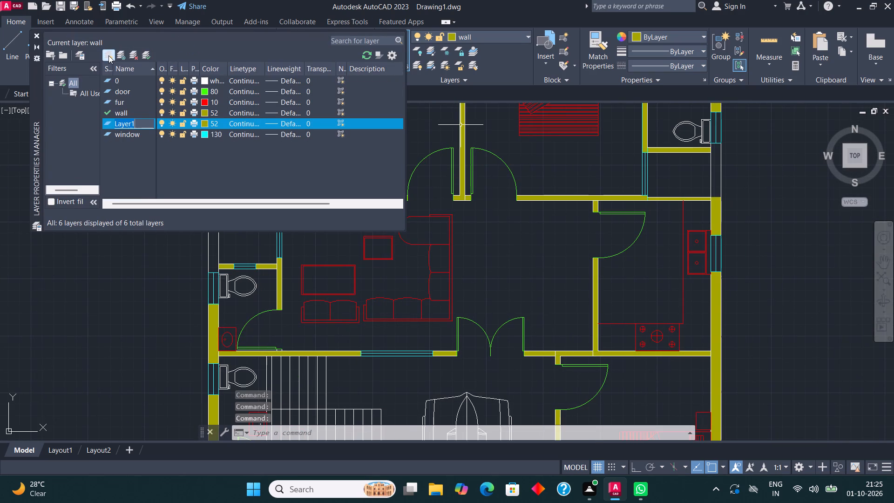
type("stair")
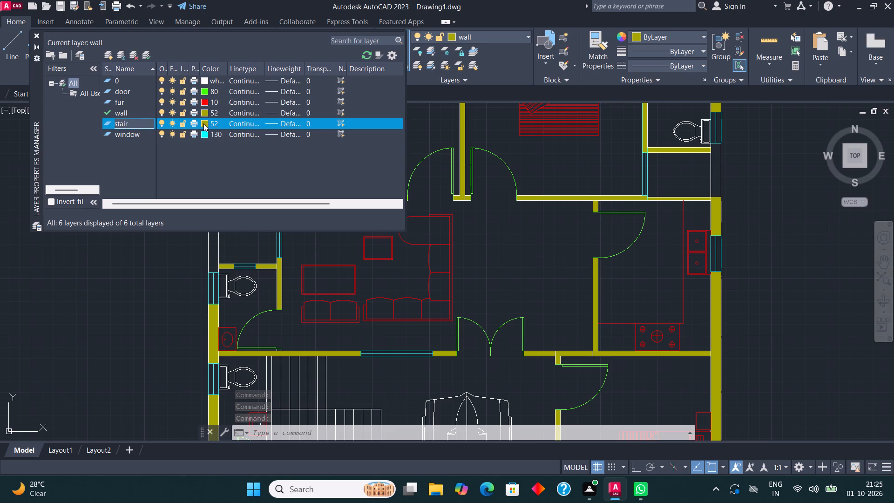
left_click(203, 125)
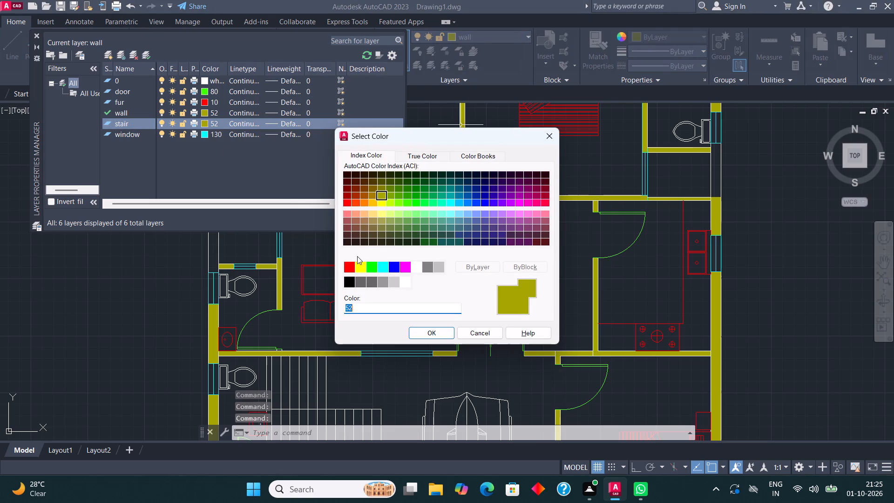
left_click(349, 205)
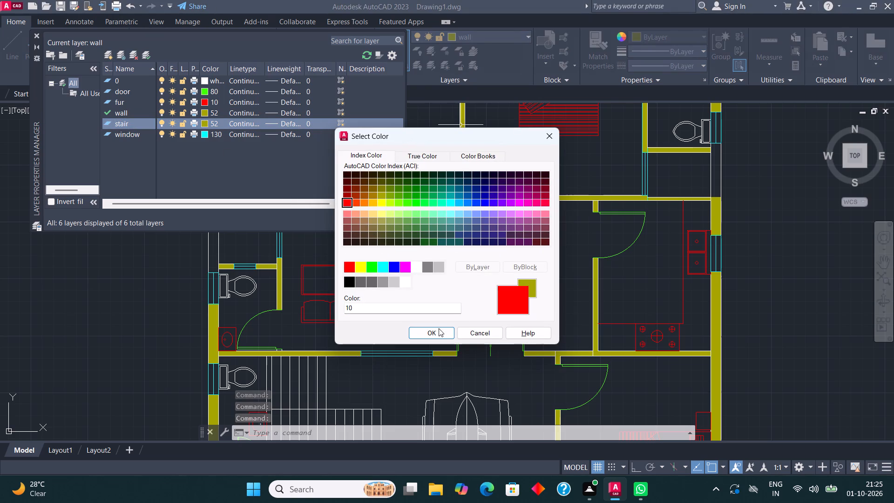
left_click(434, 330)
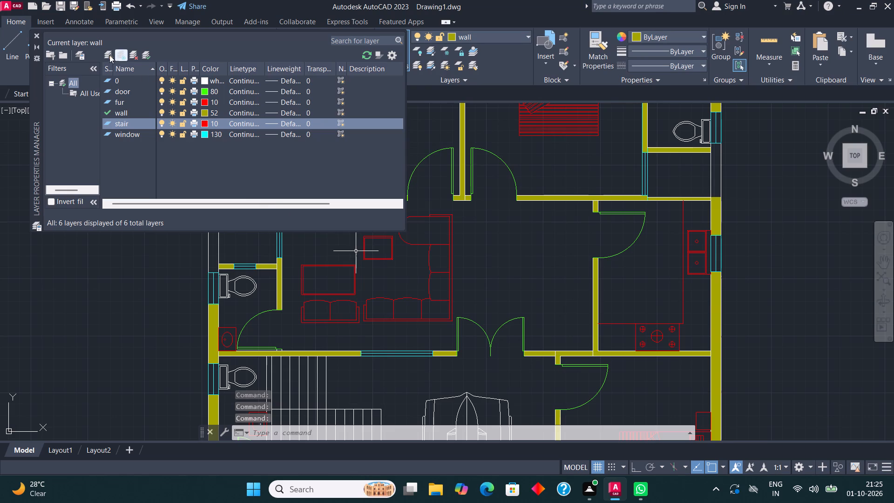
Create a new layer named car and give it light violet index colour 171.
left_click(104, 53)
type("car")
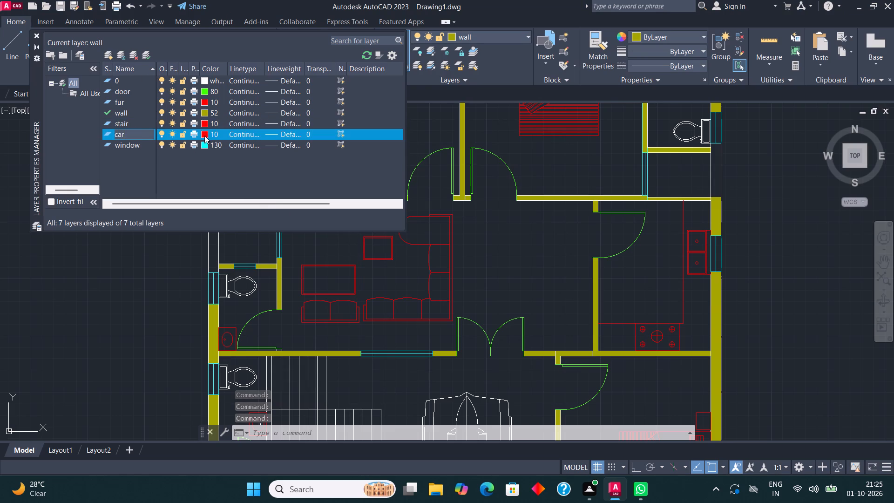
left_click(204, 135)
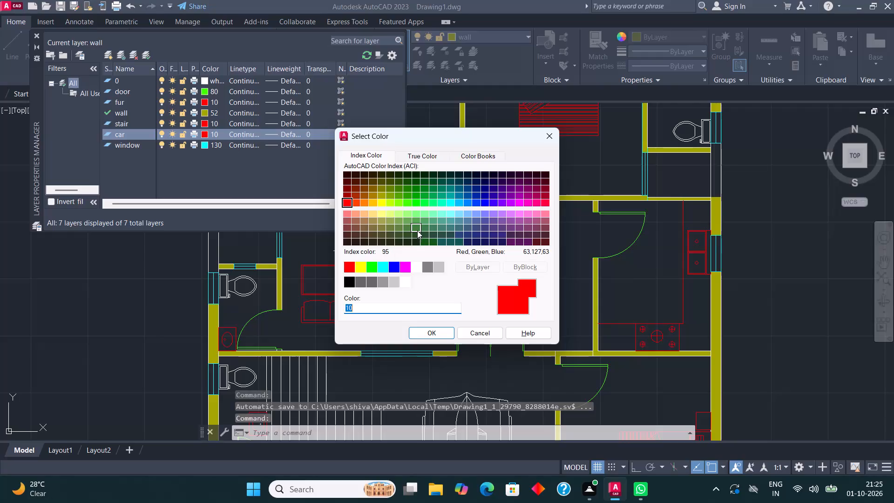
left_click(485, 211)
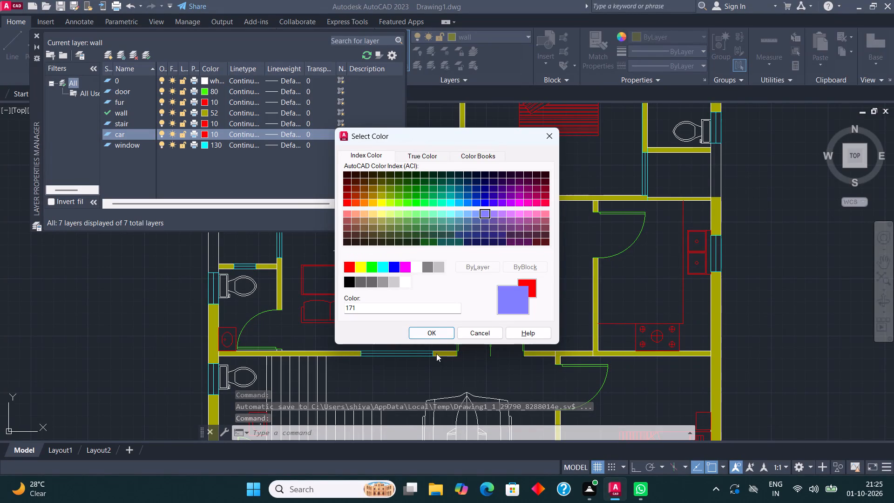
left_click(434, 329)
left_click(36, 35)
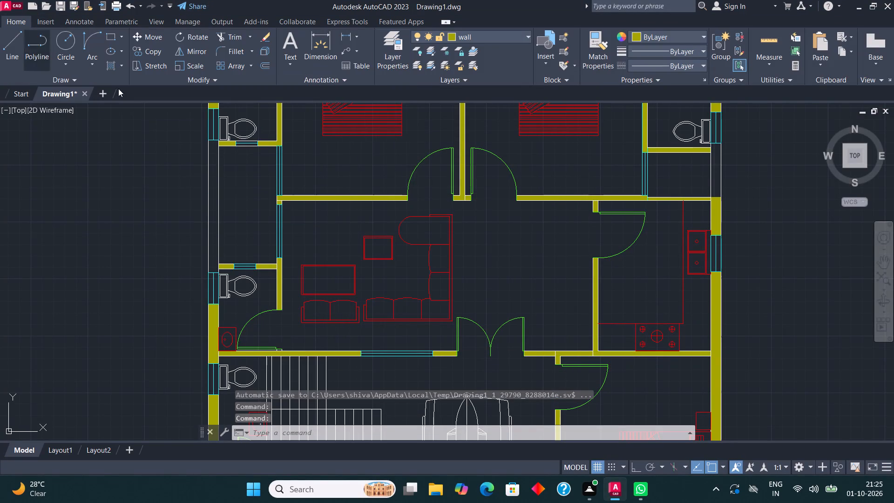
Move all the staircase lines beside the car porch onto the stair layer.
middle_click_drag(330, 185, 270, 147)
scroll(287, 213, "down", 1)
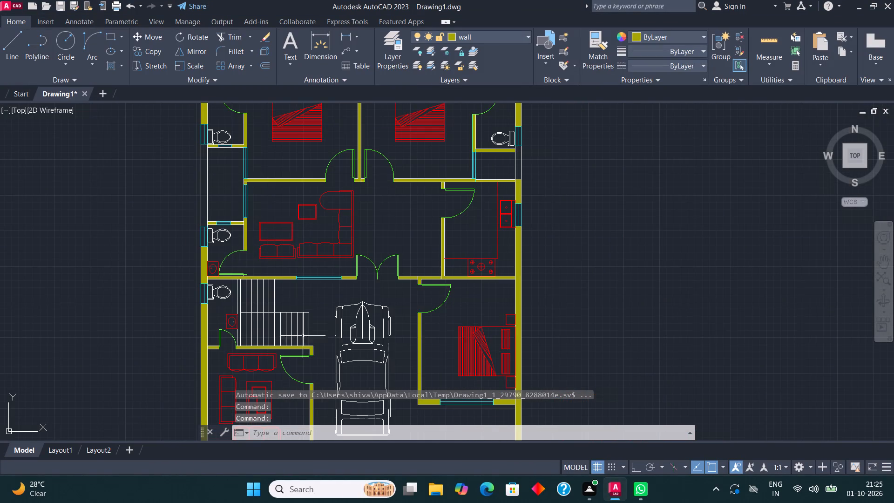
scroll(300, 338, "up", 1)
left_click(320, 337)
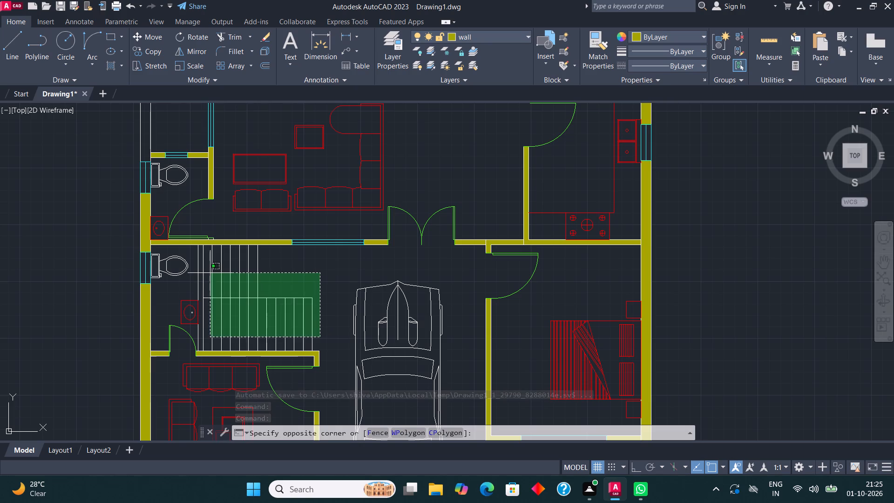
left_click(209, 271)
left_click(206, 288)
left_click(193, 275)
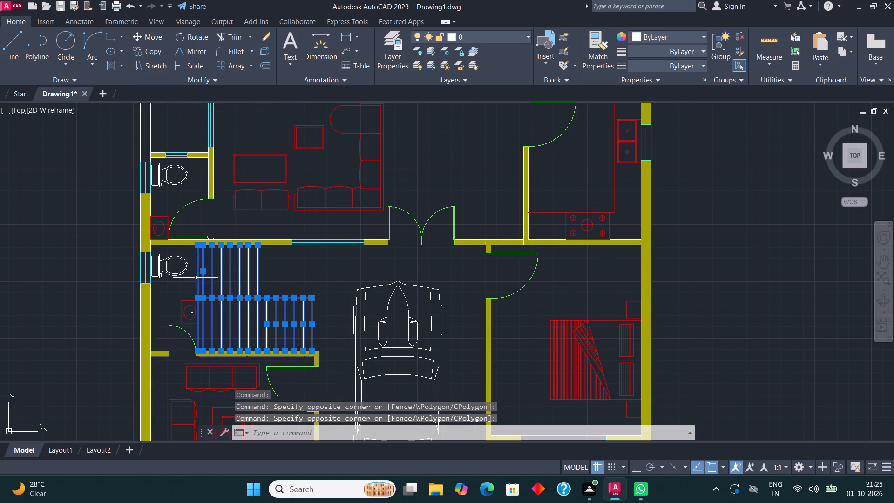
left_click(465, 34)
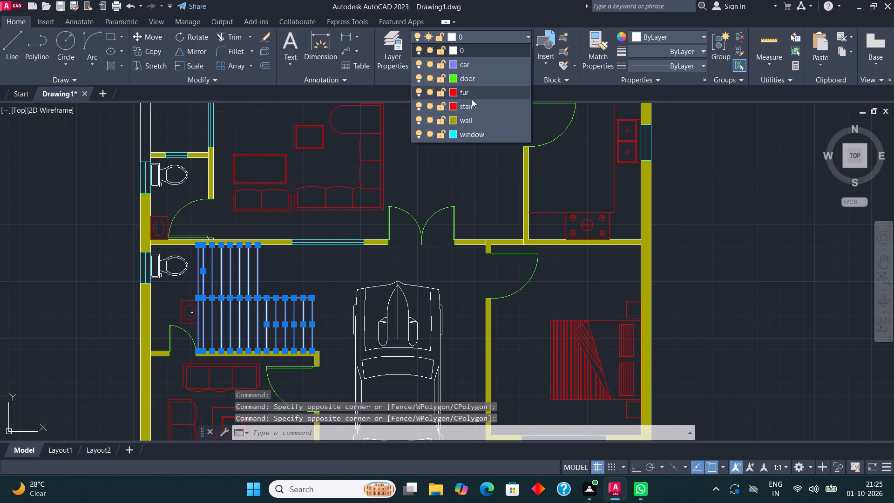
left_click(470, 105)
key("Escape")
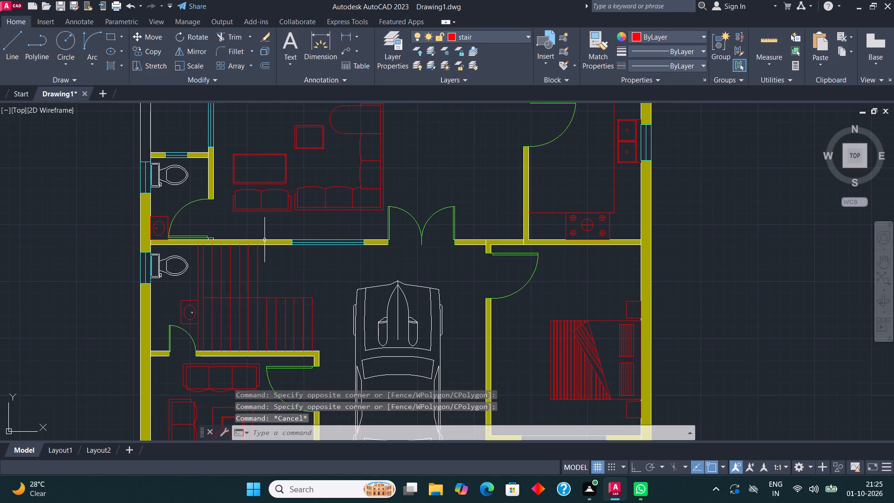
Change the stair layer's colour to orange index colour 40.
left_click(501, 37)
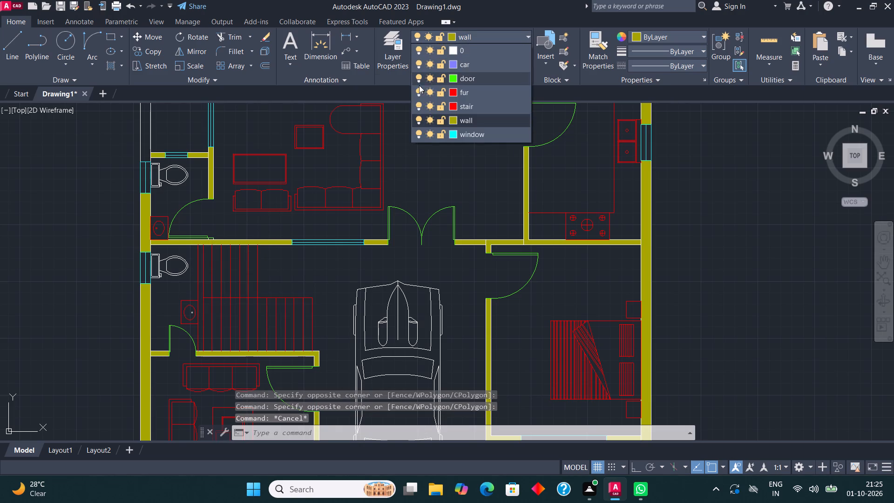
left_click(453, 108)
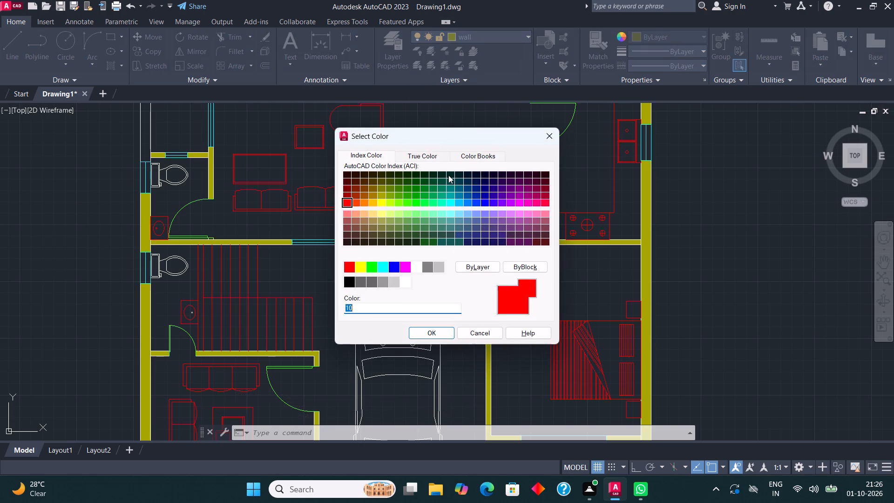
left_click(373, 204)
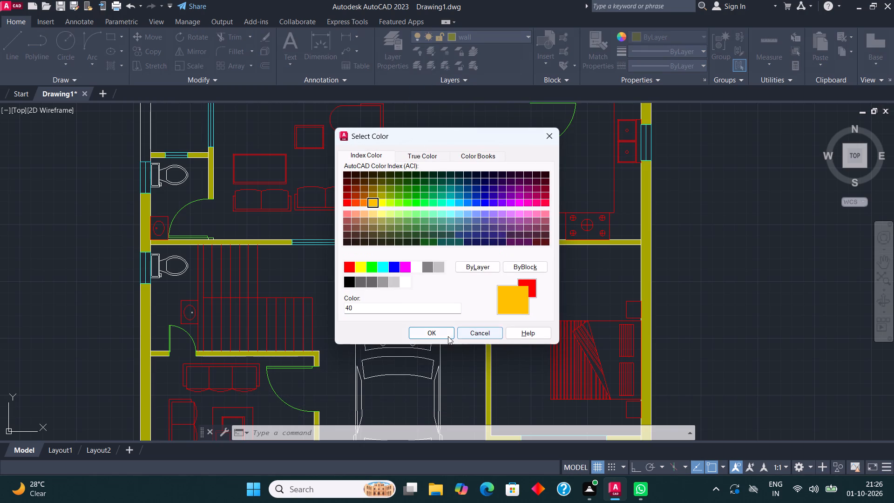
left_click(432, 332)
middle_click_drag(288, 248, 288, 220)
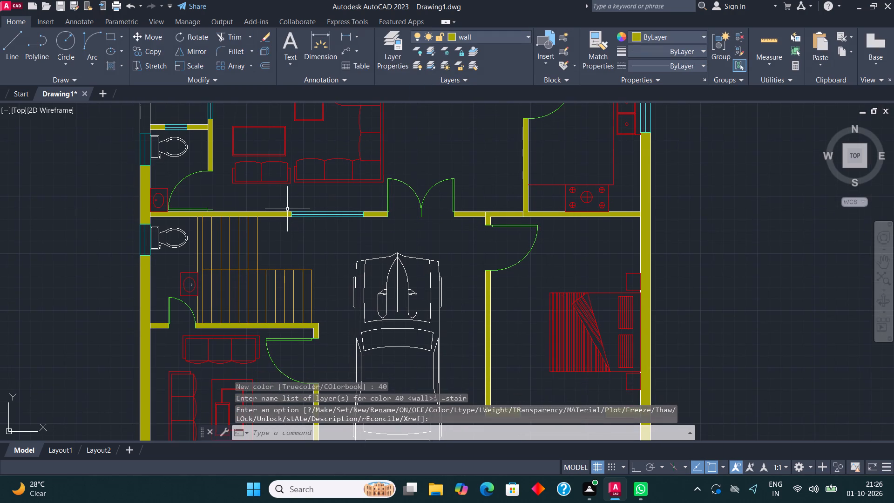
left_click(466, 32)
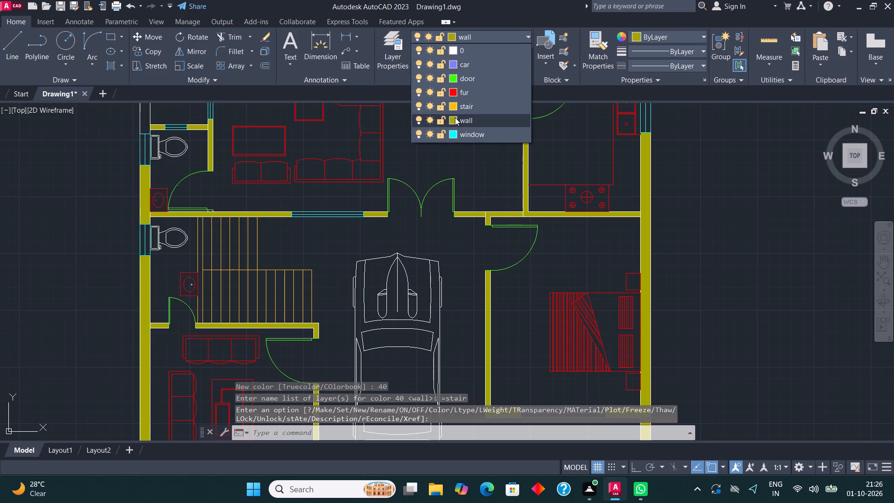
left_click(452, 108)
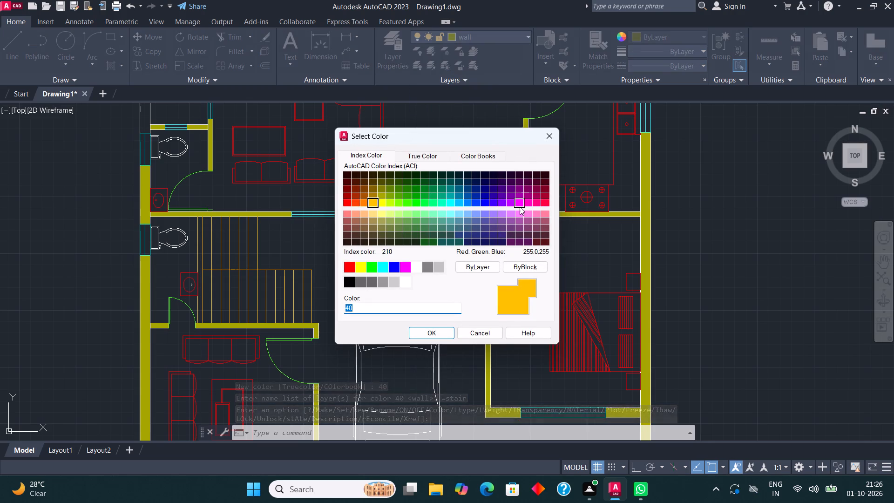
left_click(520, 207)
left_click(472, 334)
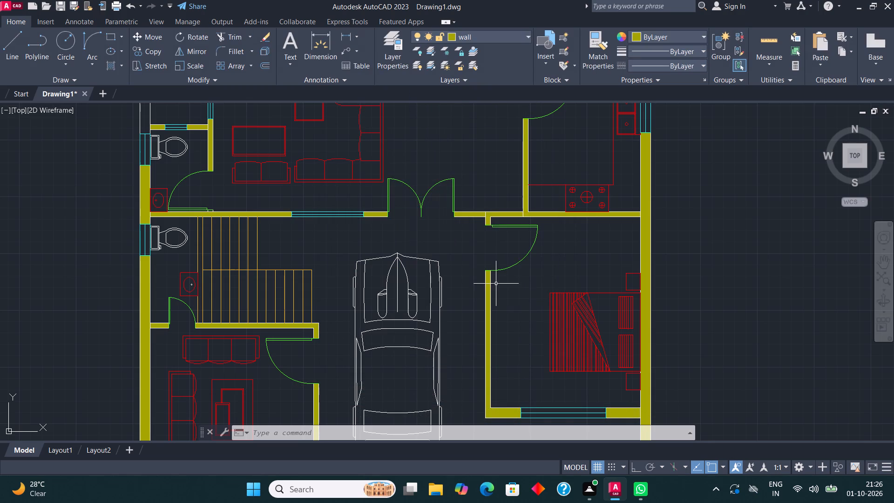
Change the stair layer's colour to purple index colour 200.
left_click(472, 34)
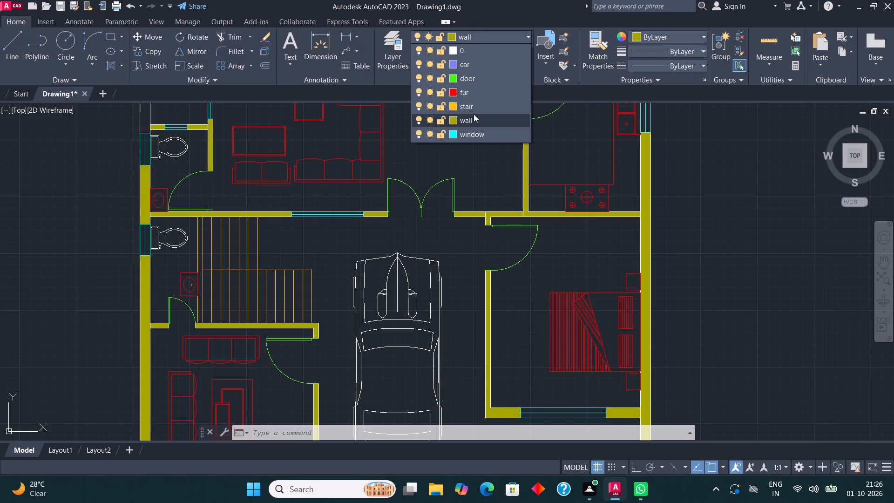
left_click(455, 106)
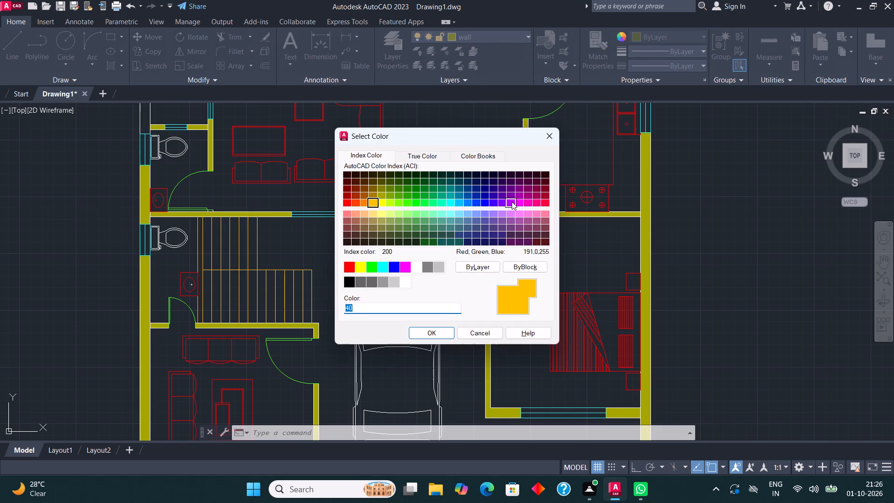
left_click(513, 203)
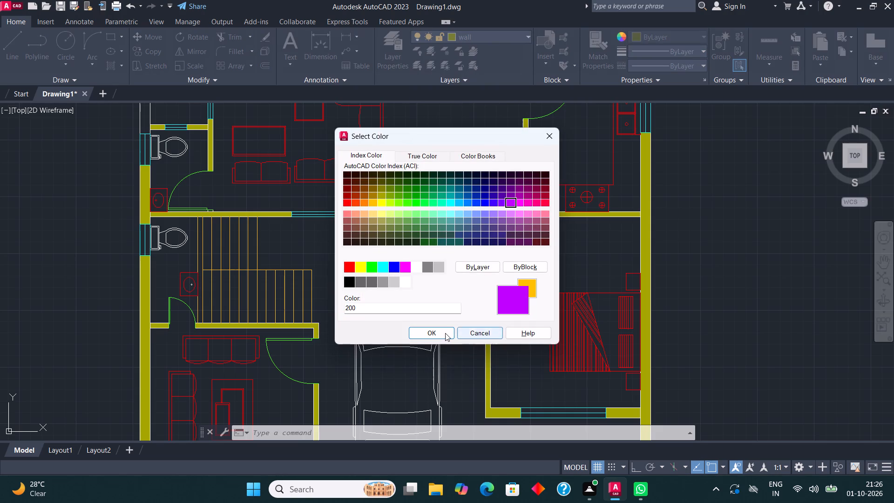
left_click(442, 333)
Move the car block in the porch onto the car layer.
middle_click_drag(436, 234, 427, 255)
scroll(324, 199, "down", 3)
key("Escape")
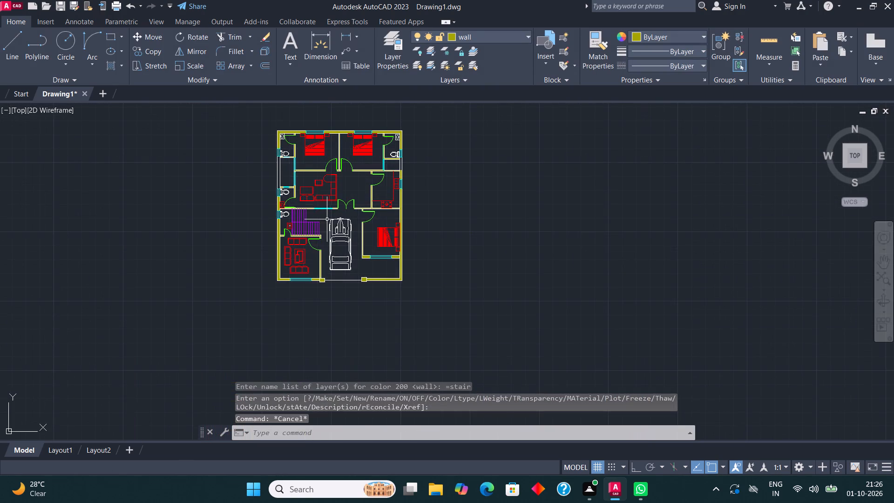
scroll(331, 225, "up", 1)
left_click(344, 232)
right_click(341, 228)
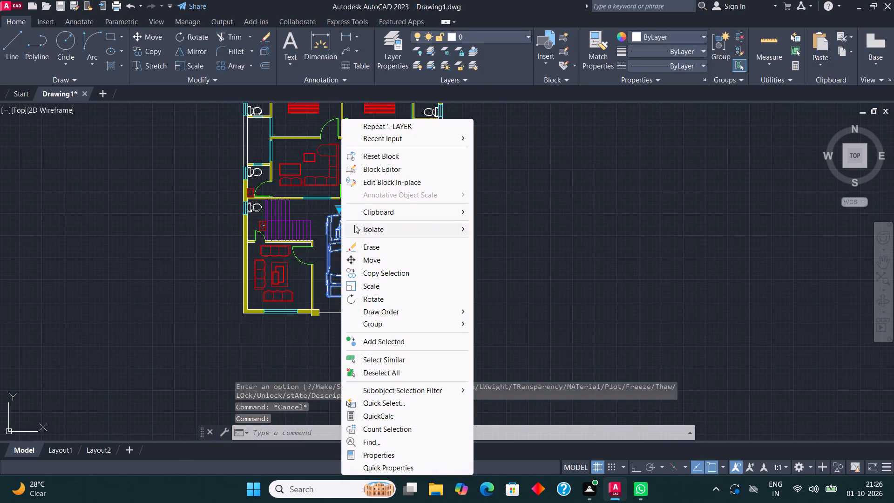
left_click(476, 33)
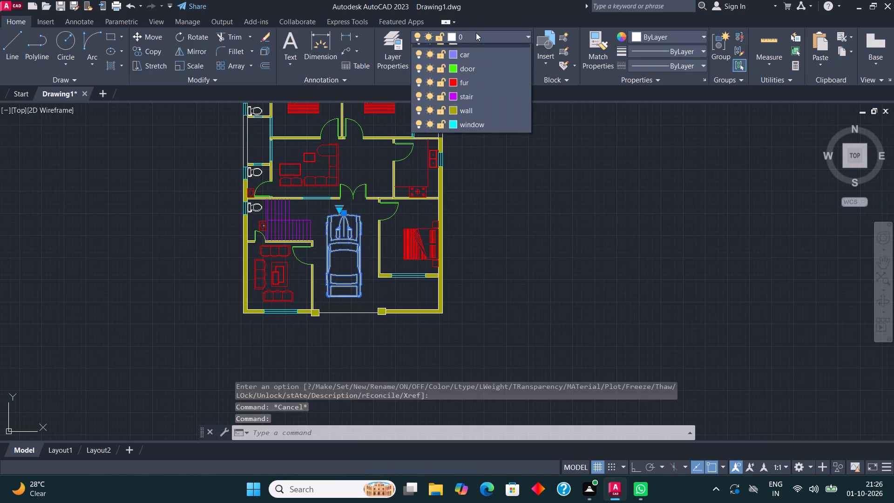
left_click(467, 60)
key("Escape")
left_click(515, 186)
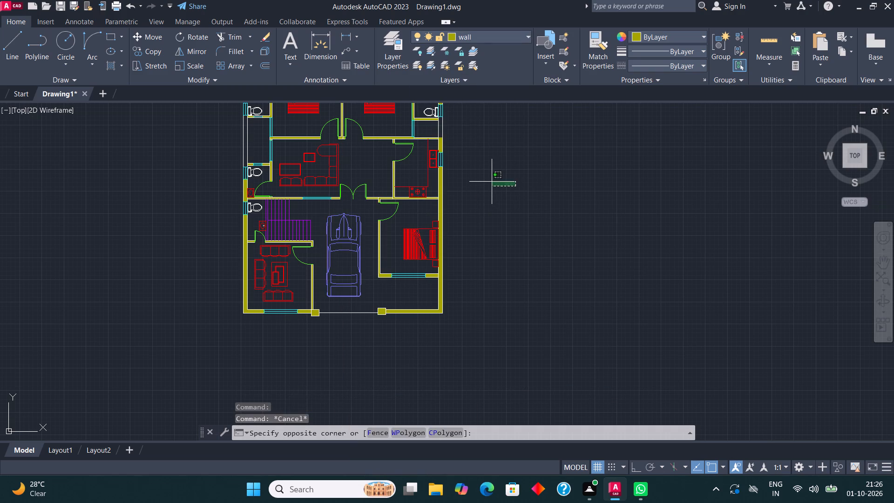
key("Escape")
Examine the whole floor plan and the layer list for objects that still need a layer of their own.
middle_click_drag(474, 182, 482, 213)
scroll(482, 213, "up", 1)
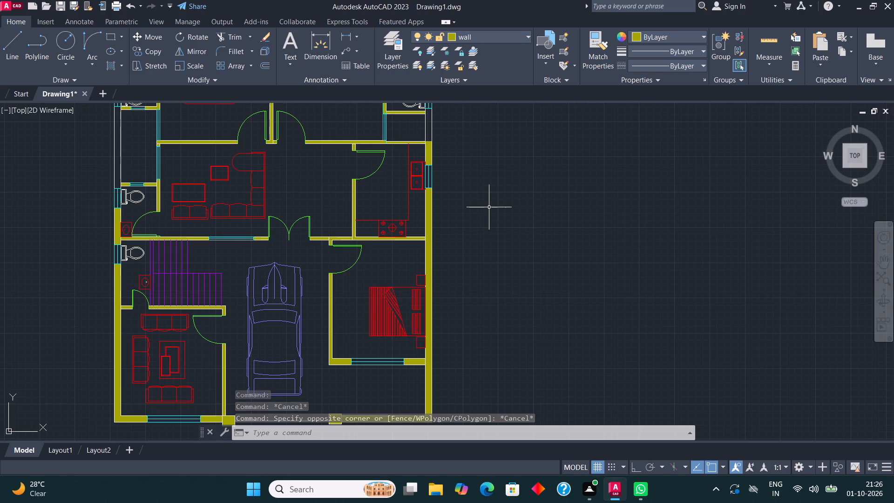
middle_click_drag(288, 392, 341, 297)
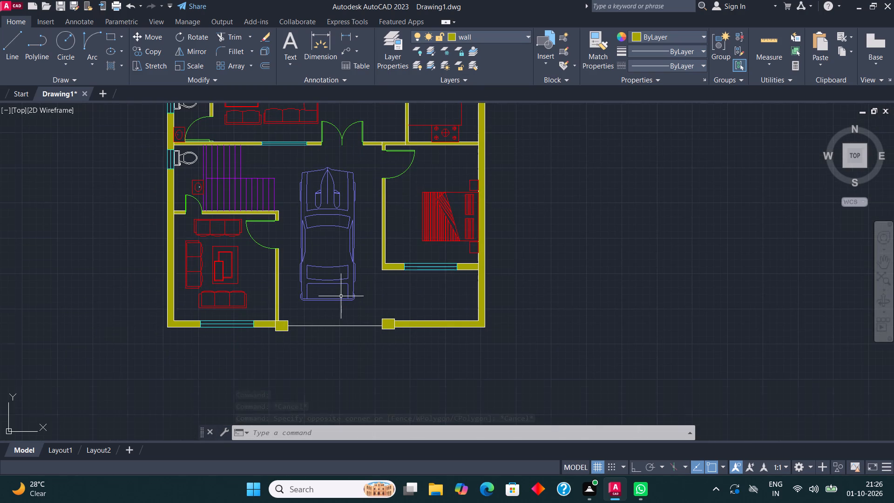
scroll(337, 305, "up", 1)
scroll(333, 316, "down", 3)
middle_click_drag(327, 345, 325, 353)
scroll(319, 274, "up", 2)
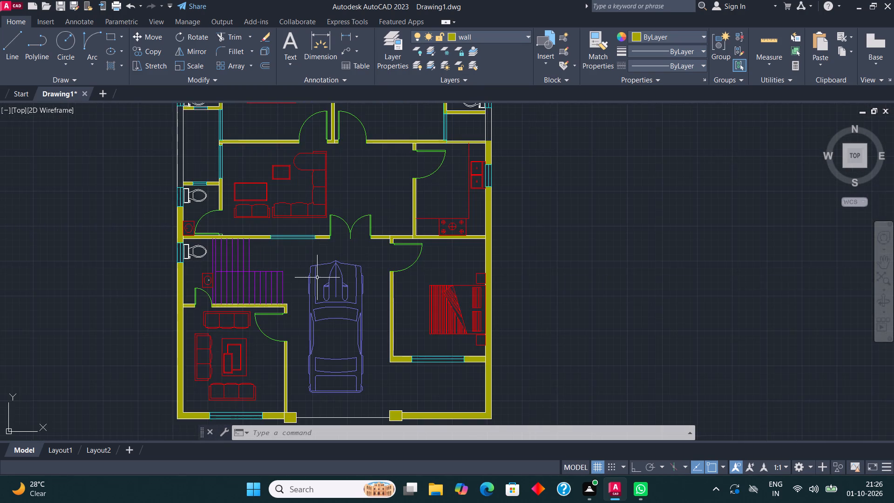
middle_click_drag(317, 280, 400, 398)
middle_click_drag(294, 255, 319, 288)
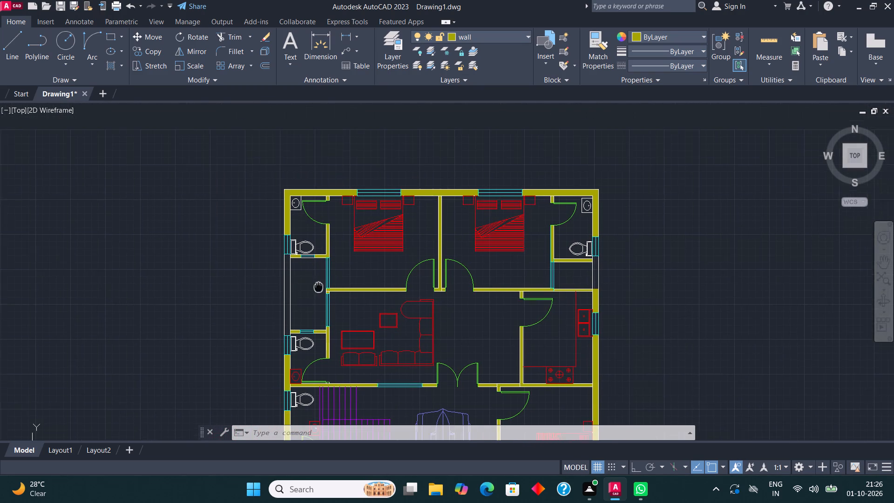
middle_click_drag(319, 288, 319, 289)
left_click(487, 33)
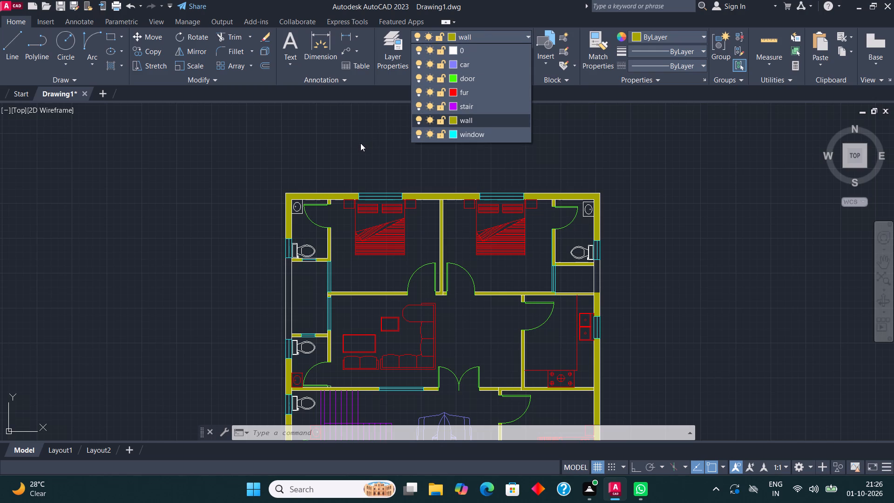
key("Escape")
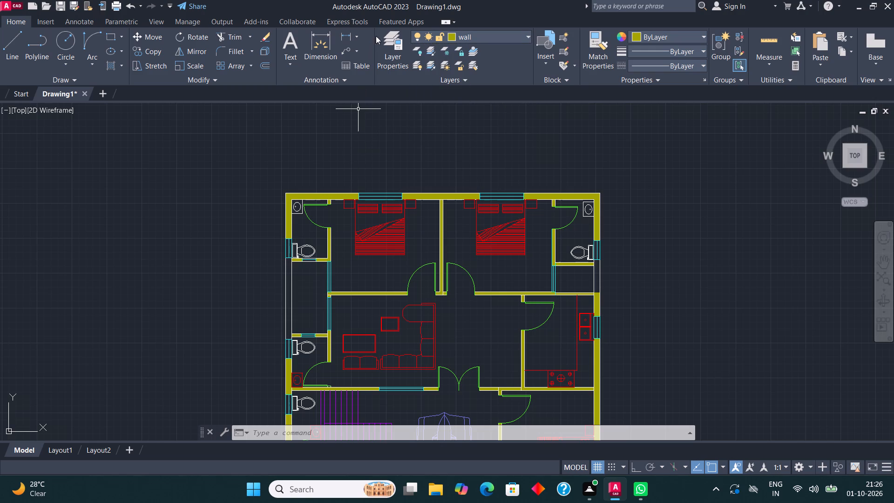
Create a new layer named toi and give it pink index colour 231.
left_click(392, 36)
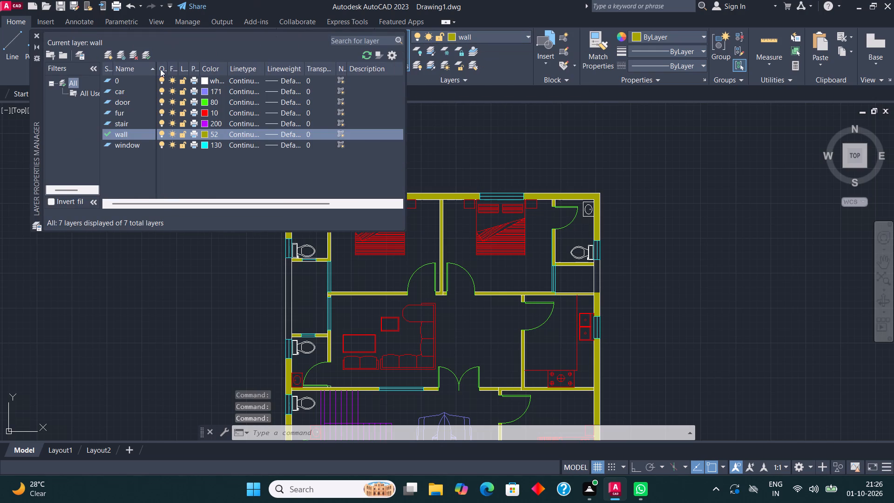
left_click(108, 55)
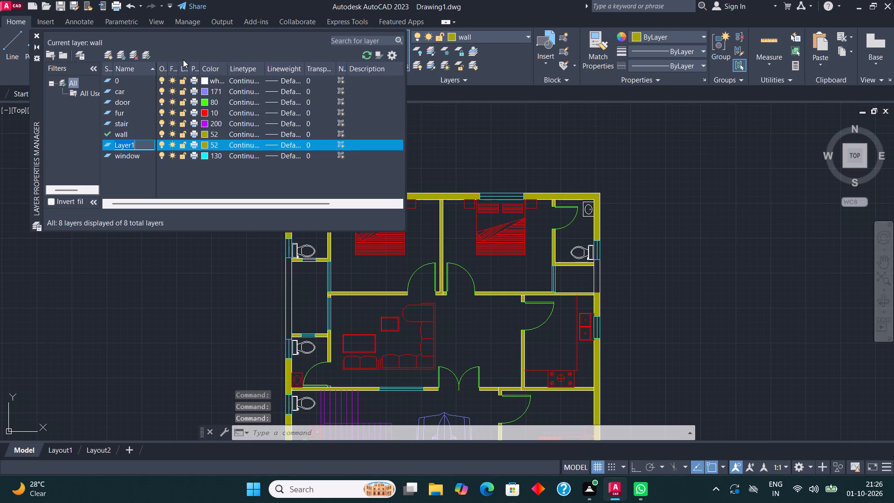
type("toi")
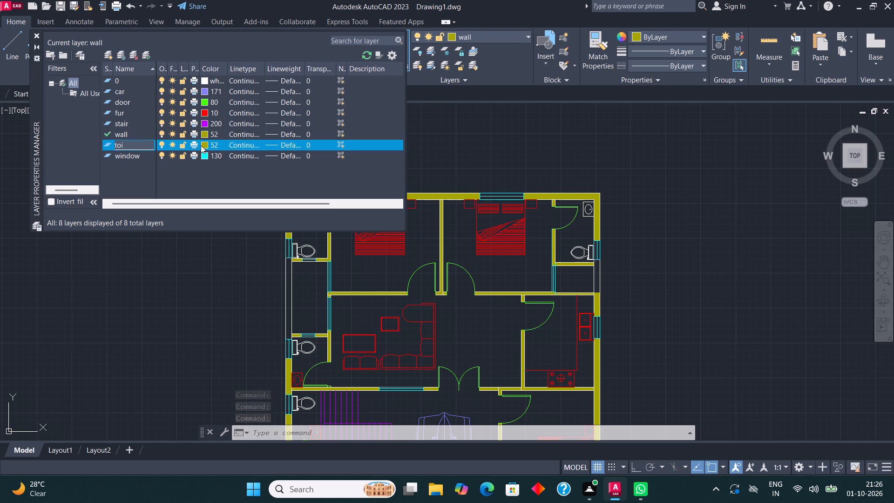
left_click(204, 144)
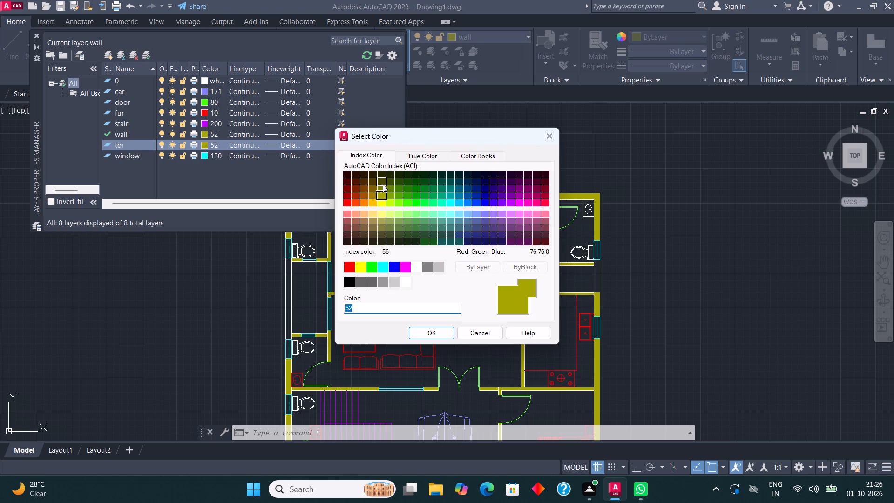
left_click(504, 226)
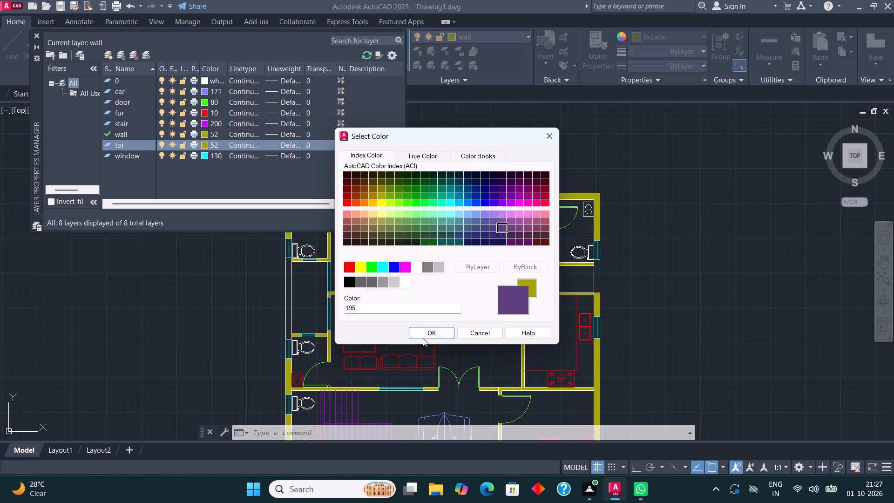
left_click(513, 228)
left_click(535, 214)
left_click(438, 334)
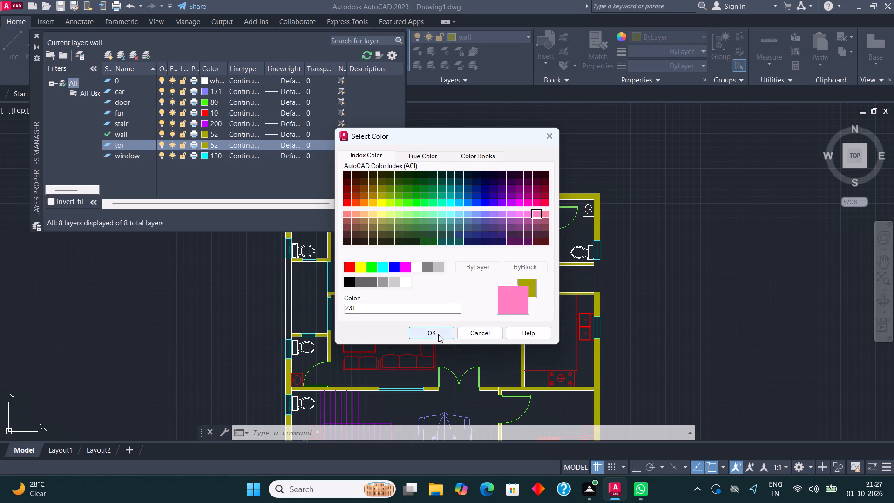
left_click(35, 35)
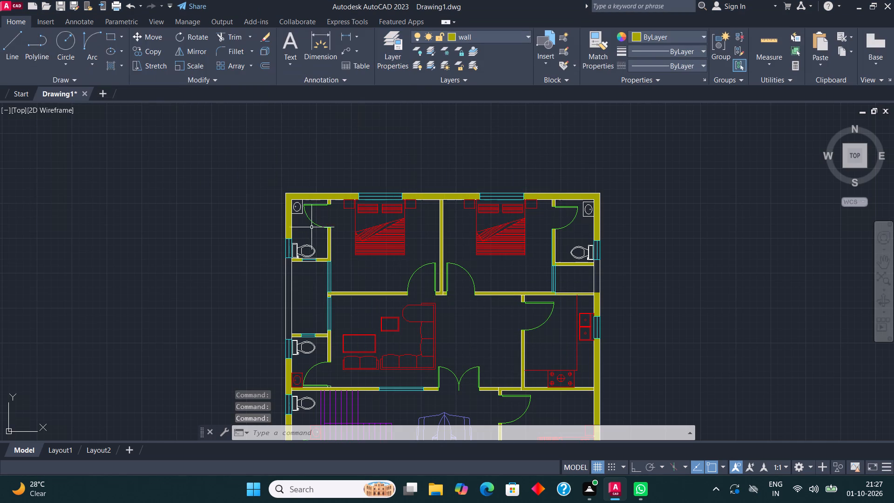
Select all the matching toilet blocks in the plan and move them onto the toi layer.
left_click(308, 250)
left_click(305, 244)
right_click(305, 247)
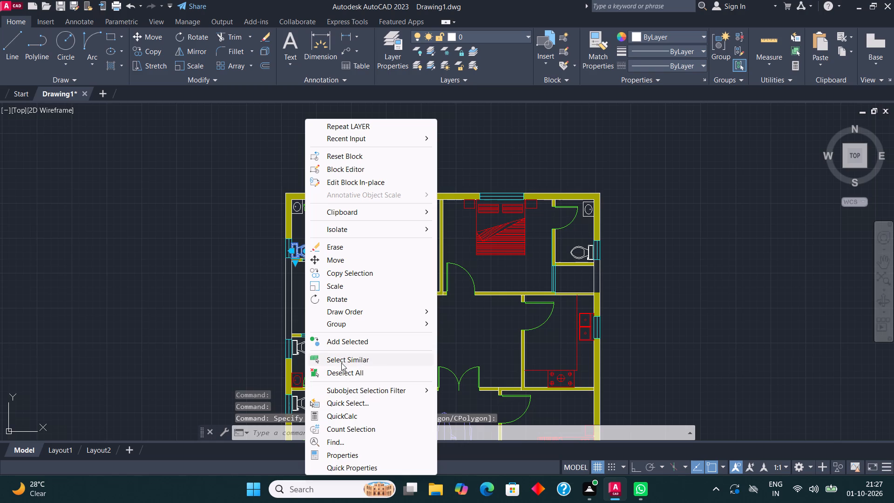
left_click(342, 361)
left_click(465, 39)
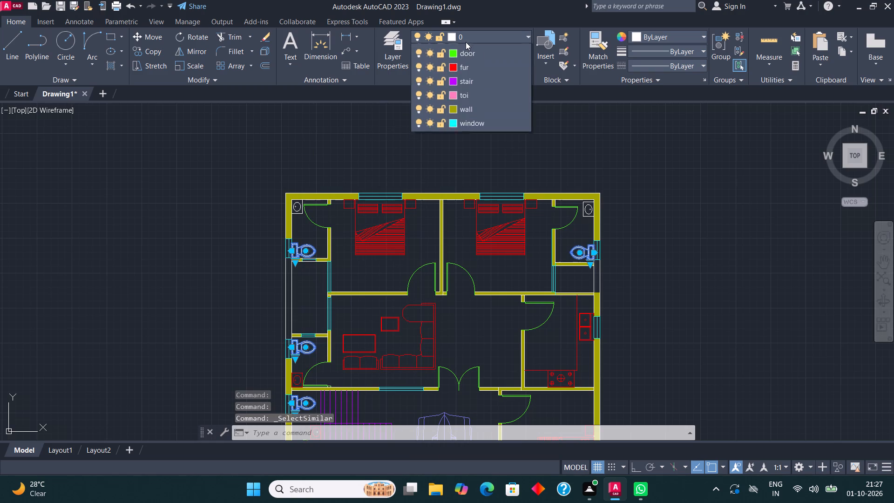
left_click(466, 118)
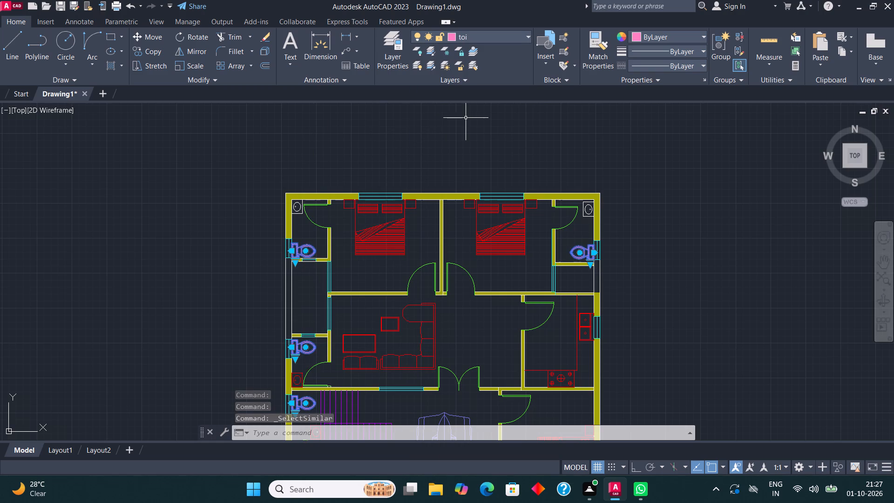
key("Escape")
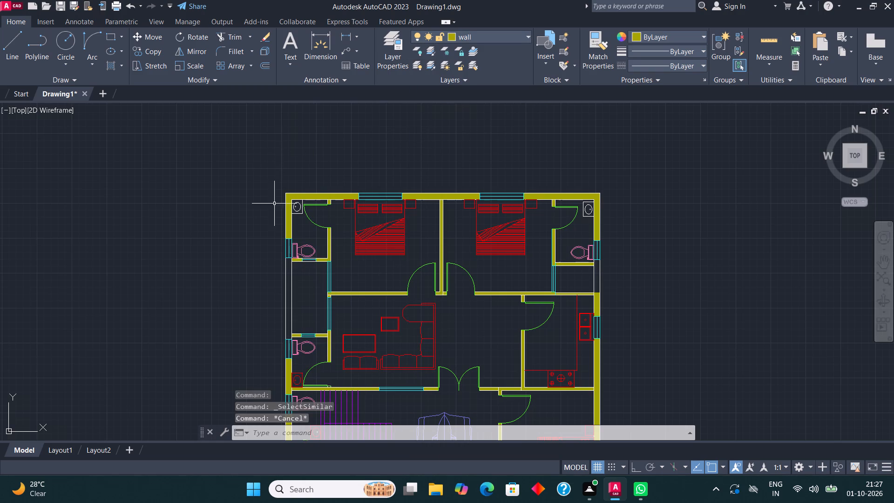
Move the four wash basins, in the two upper bathrooms, the middle bathroom and the toilet beside the stairs, onto the toi layer.
scroll(301, 204, "up", 4)
left_click_drag(292, 257, 292, 247)
left_click(256, 176)
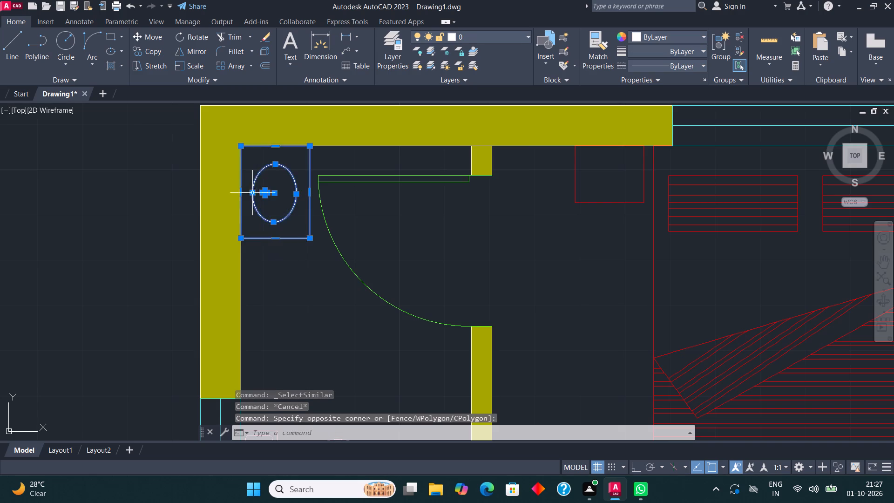
scroll(256, 208, "down", 3)
scroll(744, 229, "up", 2)
left_click(692, 219)
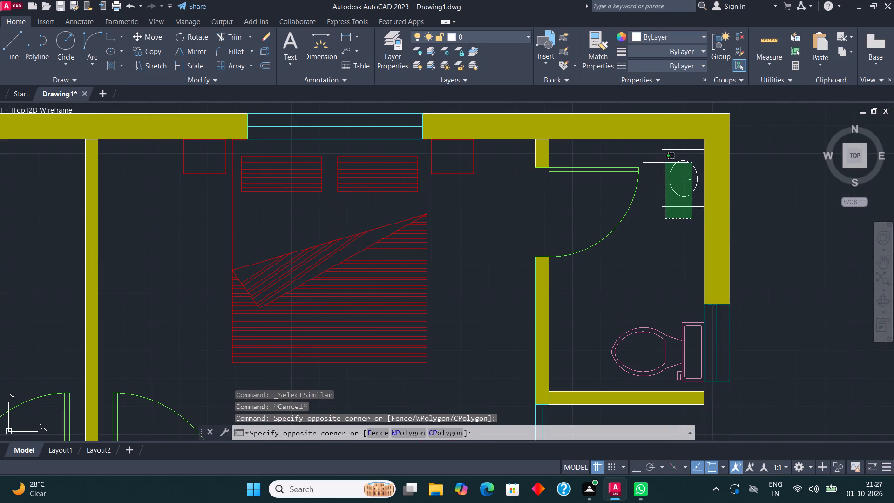
left_click(665, 163)
scroll(596, 139, "down", 4)
scroll(434, 248, "up", 2)
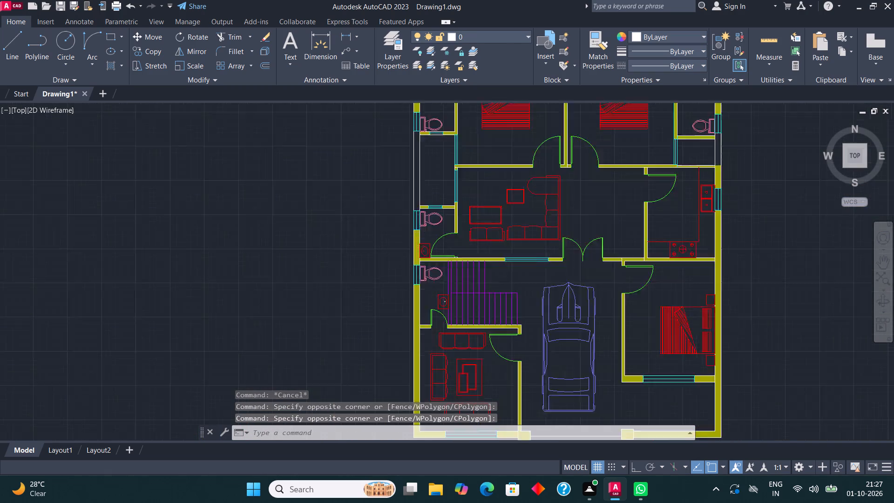
scroll(434, 248, "up", 2)
left_click(401, 273)
left_click(379, 231)
scroll(356, 241, "down", 3)
scroll(391, 315, "up", 3)
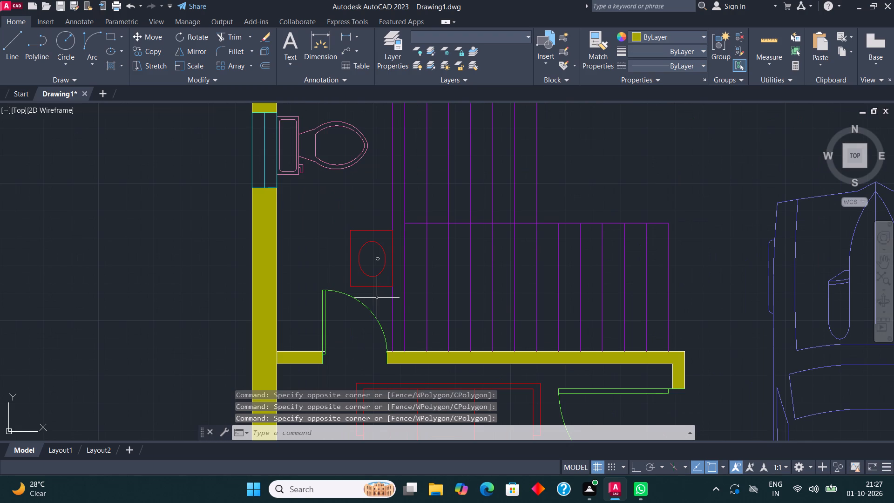
left_click(387, 294)
left_click(367, 218)
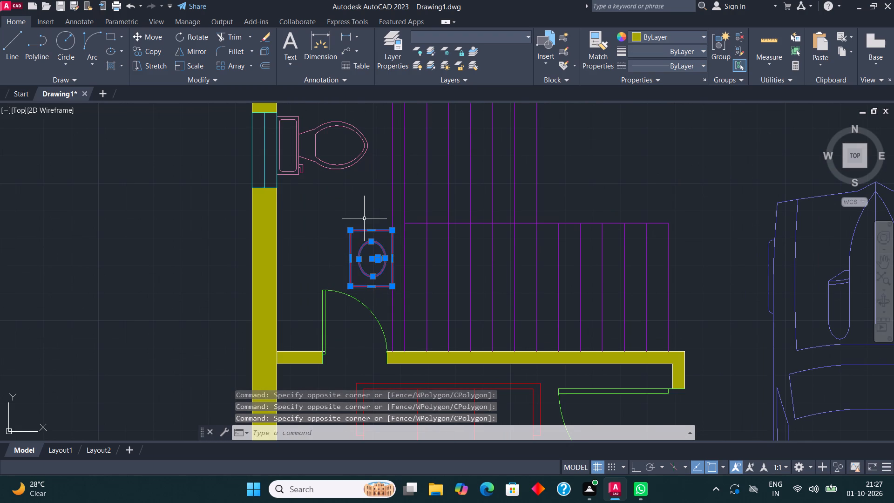
middle_click_drag(353, 223, 242, 229)
scroll(241, 230, "down", 4)
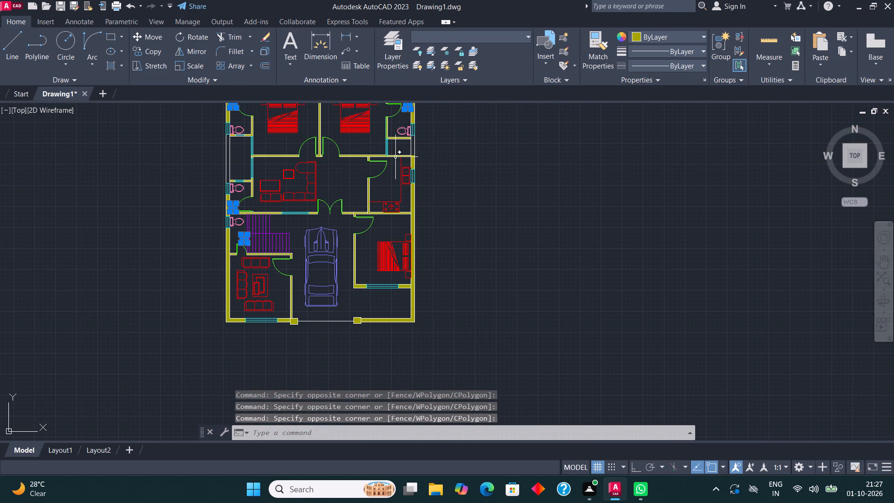
left_click(502, 33)
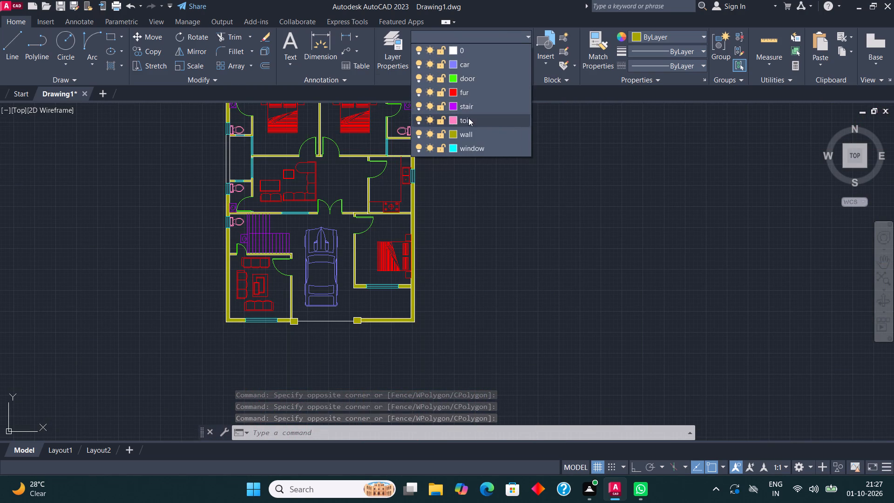
left_click(468, 119)
key("Escape")
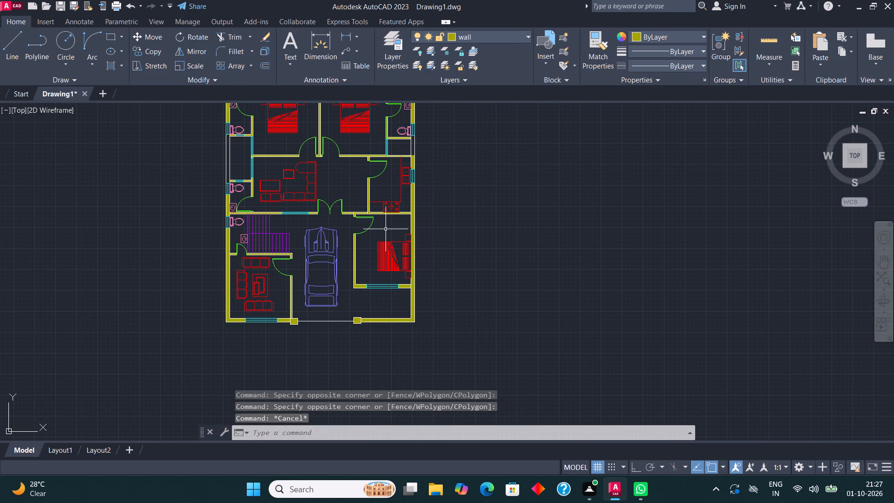
Add a two-line multiline text label reading BEDROOM and 13'*11' below the bed in the upper-left bedroom.
middle_click_drag(413, 252, 411, 362)
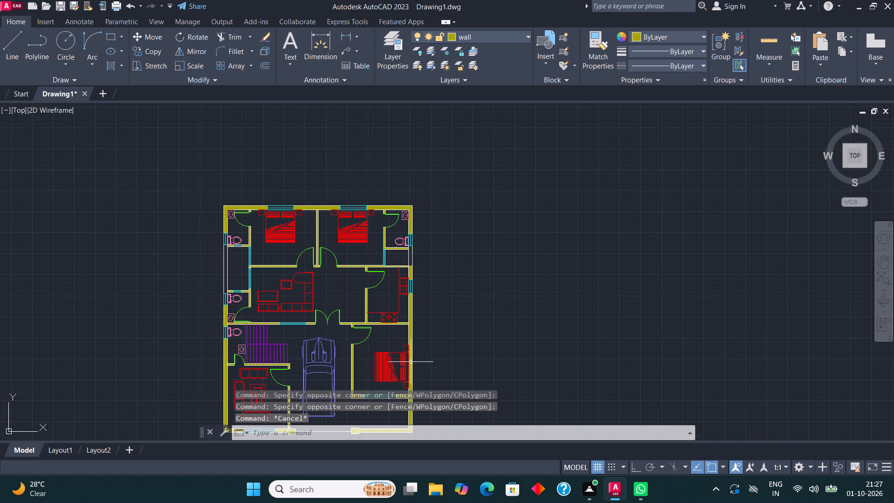
middle_click_drag(196, 293, 259, 292)
scroll(284, 237, "up", 2)
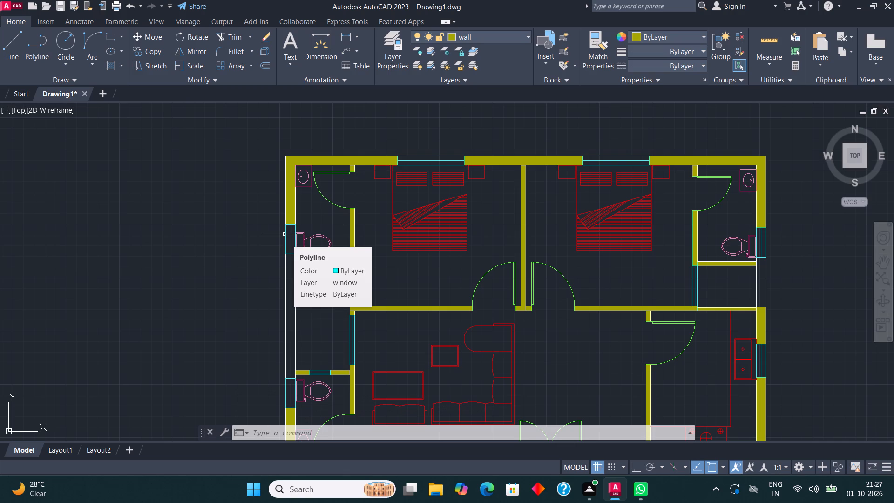
left_click(286, 45)
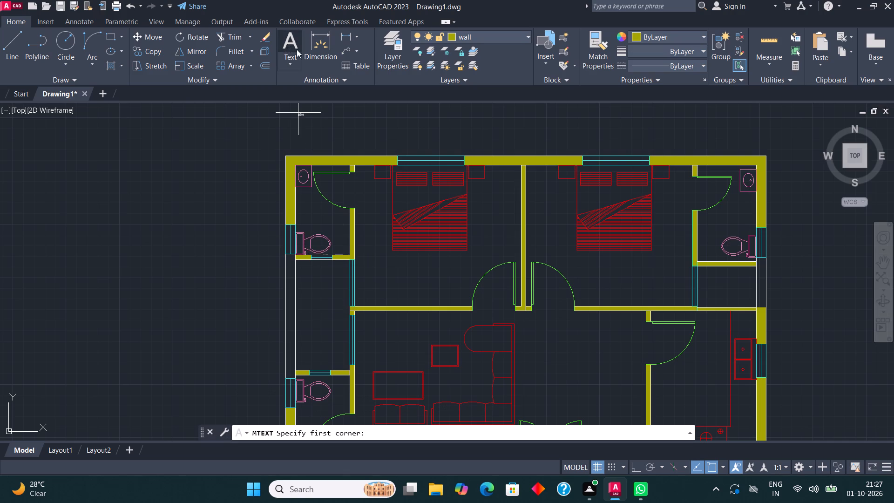
left_click(285, 45)
middle_click_drag(450, 209, 384, 207)
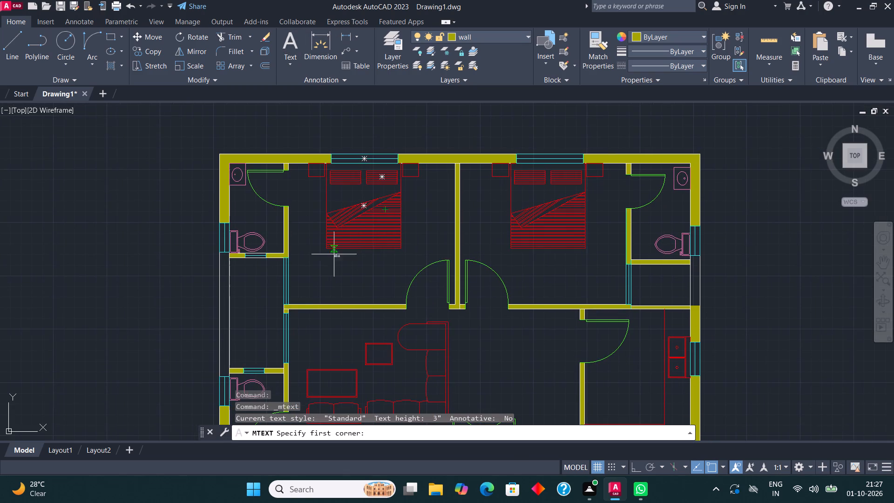
scroll(329, 268, "up", 1)
left_click(287, 300)
left_click(424, 265)
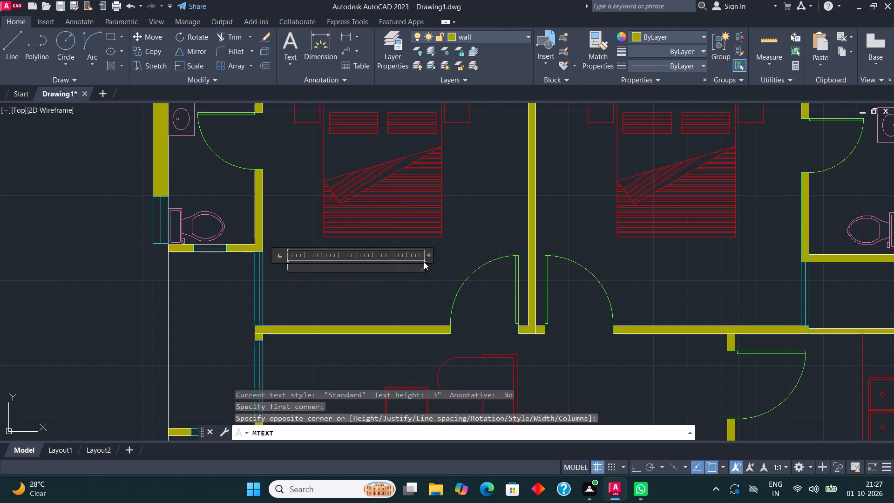
type("BEDROOM")
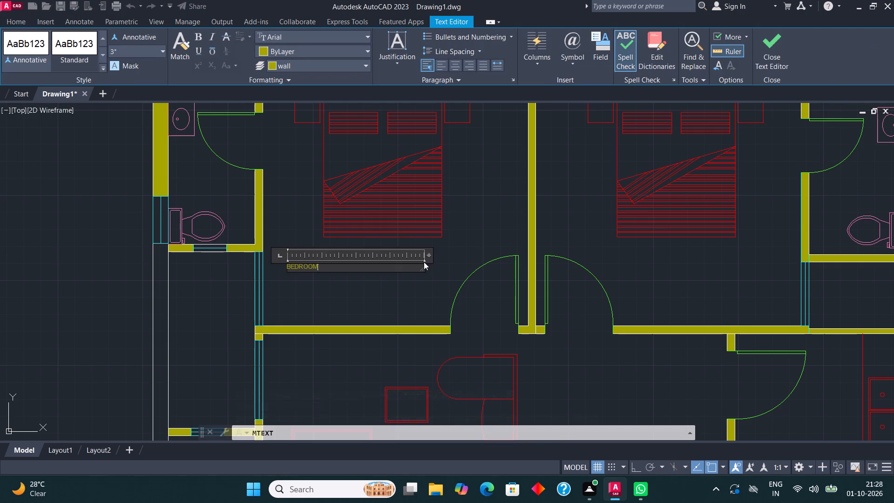
key("Return")
type("13'*")
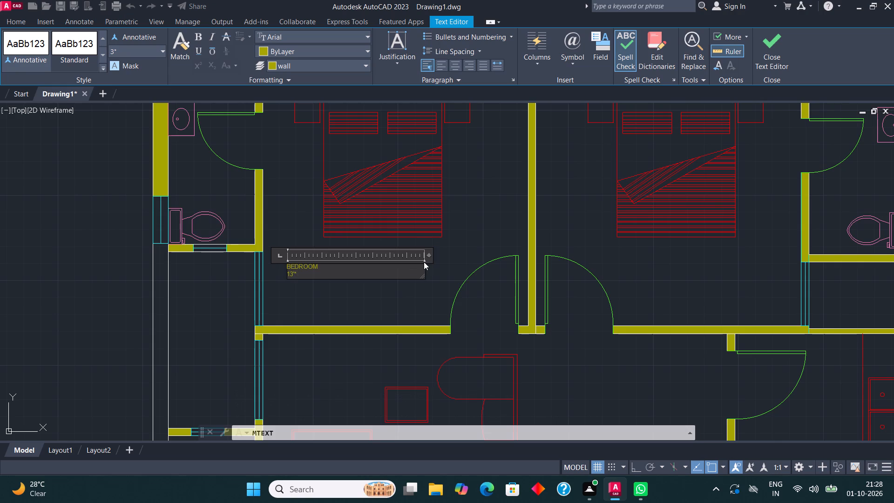
type("11'")
left_click(778, 27)
left_click(773, 43)
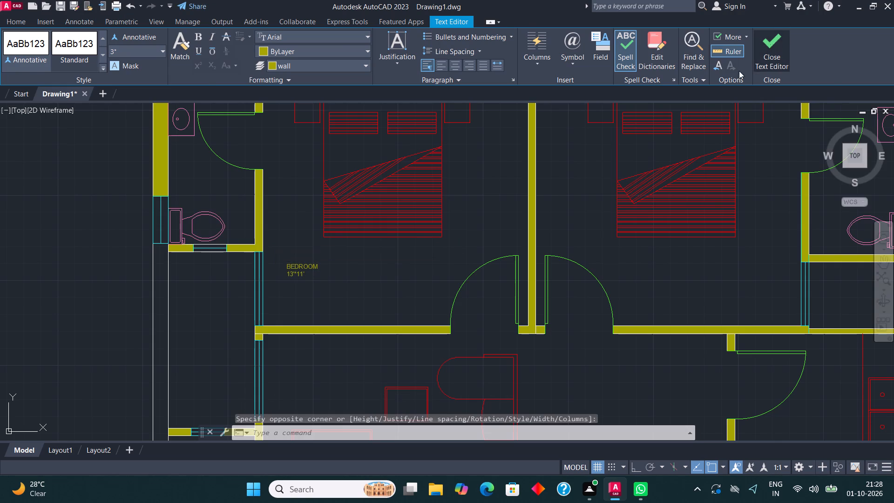
Scale up the bedroom label until the word BEDROOM is nearly as wide as the bed.
left_click(300, 266)
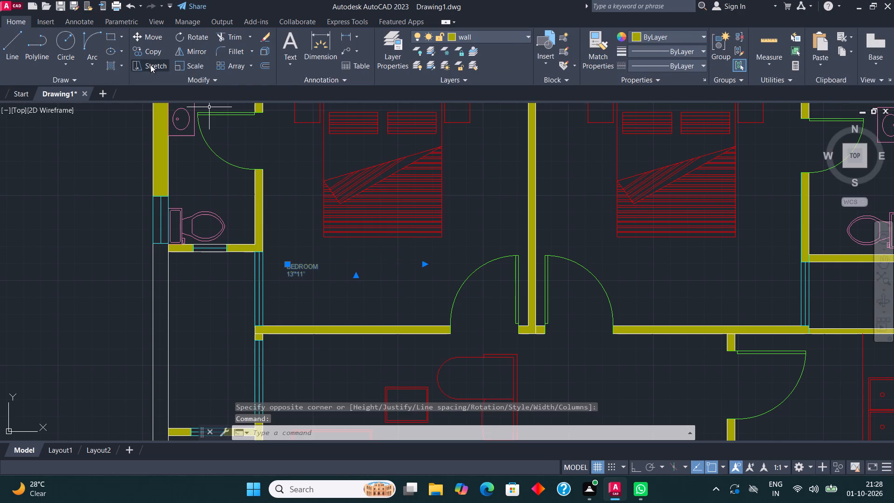
left_click(195, 65)
left_click(303, 276)
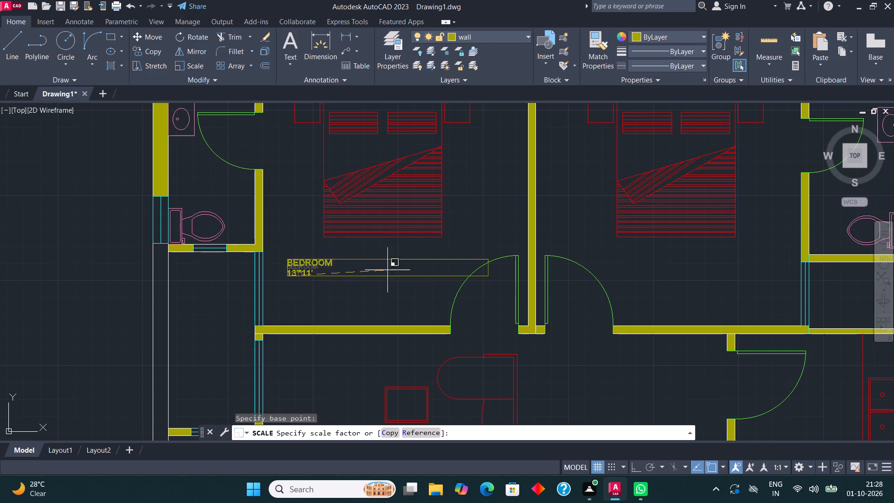
left_click(523, 258)
Move the enlarged bedroom label down, clear of the bed.
left_click(361, 251)
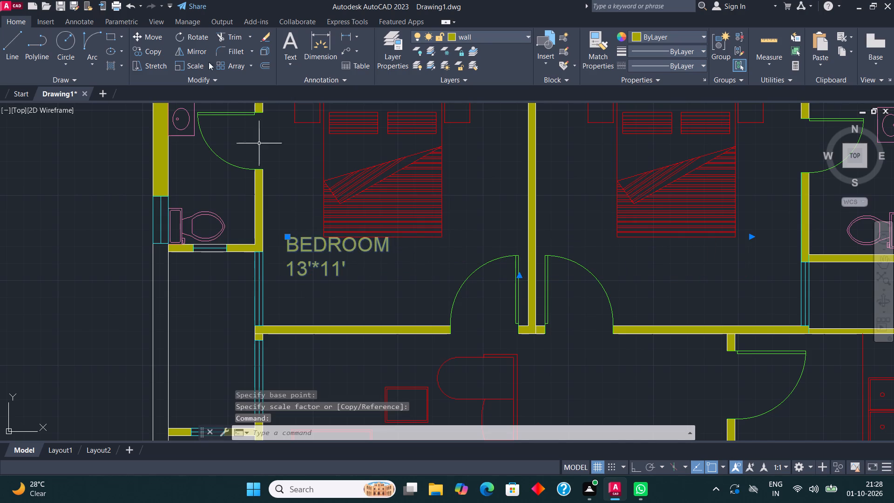
left_click(151, 39)
left_click(336, 243)
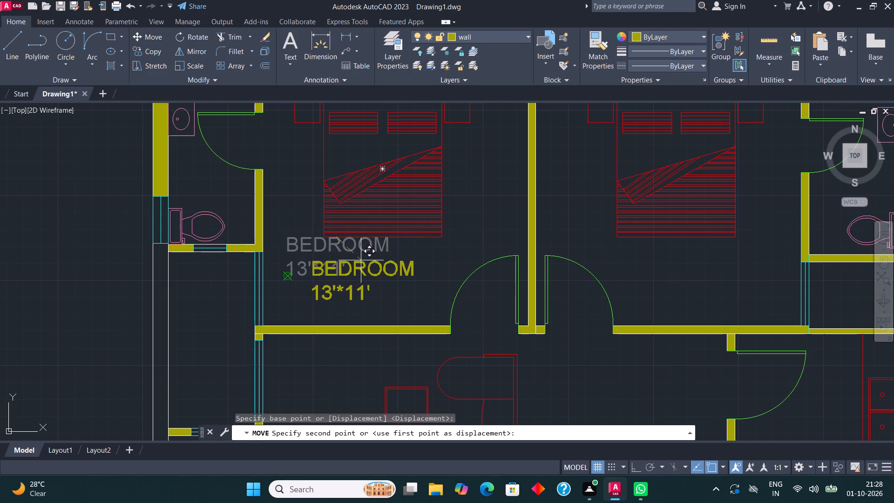
left_click(361, 257)
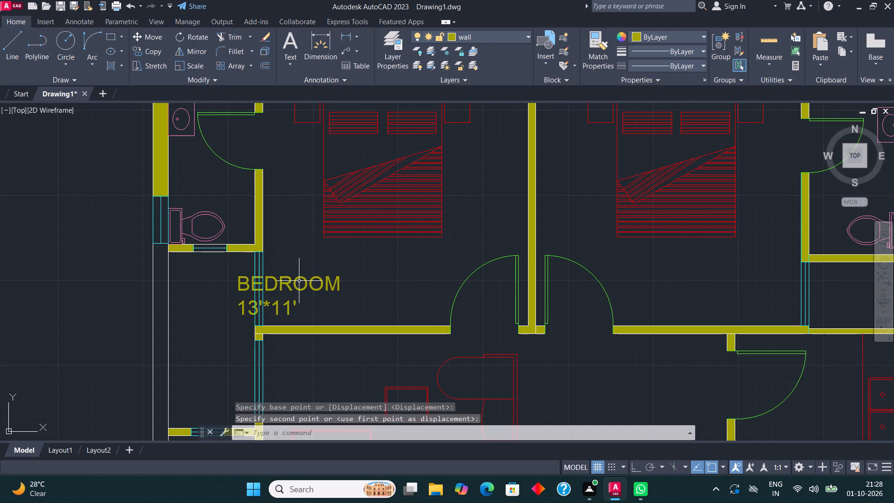
Move the bedroom label sideways off the window wall so it sits directly below the bed in the upper-left bedroom.
key("F8")
key("F8")
left_click(299, 281)
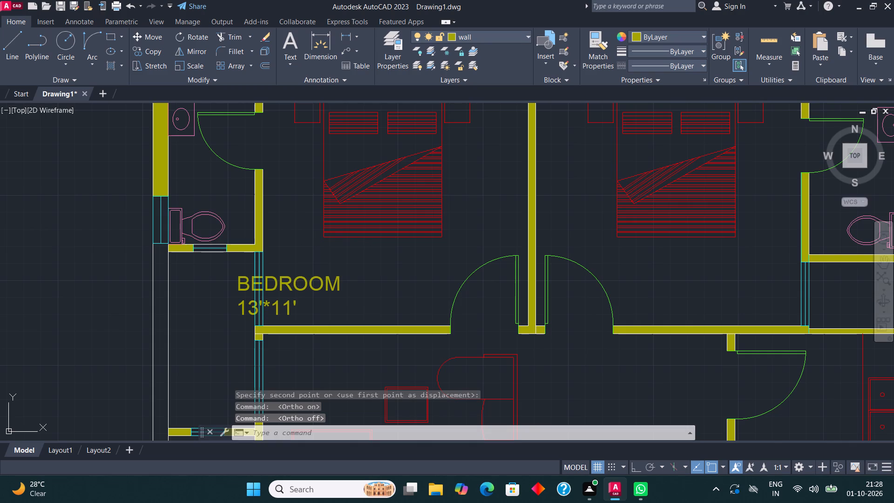
left_click(286, 284)
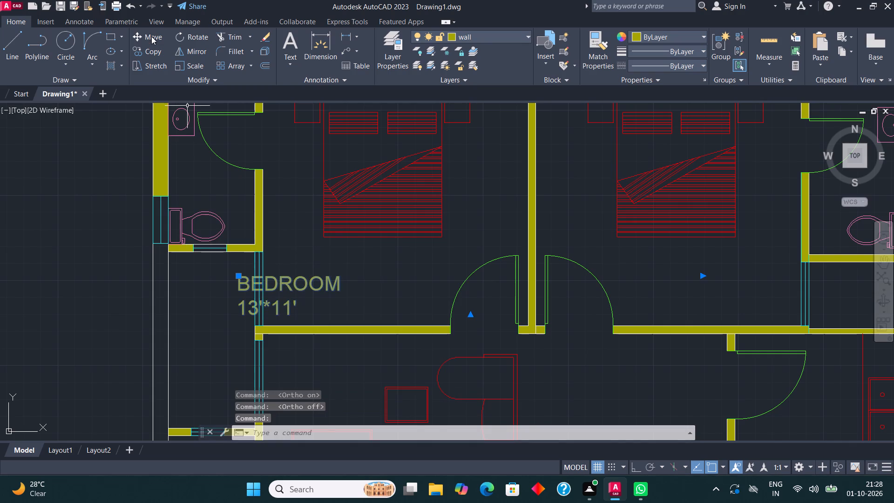
left_click(151, 36)
left_click(283, 299)
left_click(326, 305)
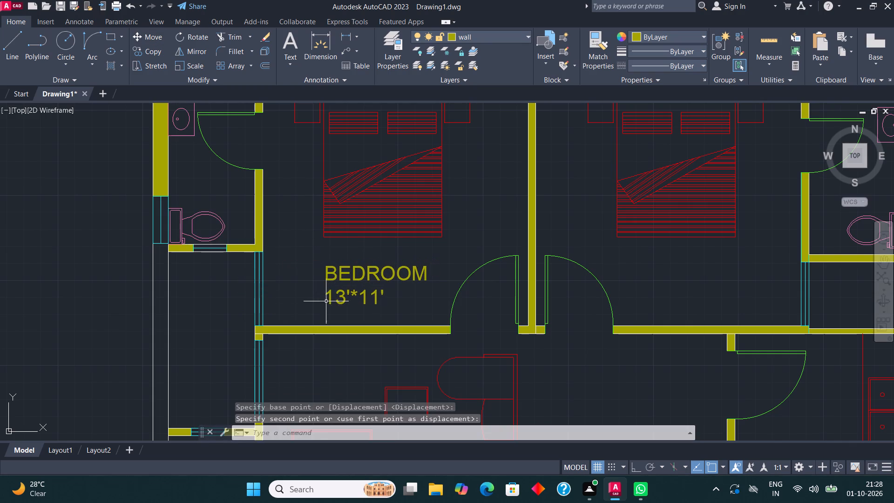
Put the upper-left bedroom's text label on layer 0.
middle_click_drag(479, 252, 352, 293)
scroll(339, 234, "down", 3)
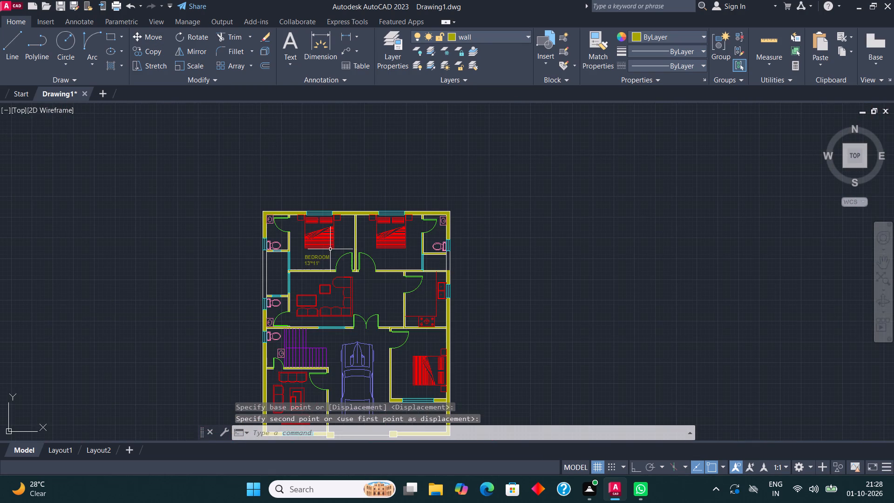
scroll(326, 247, "up", 2)
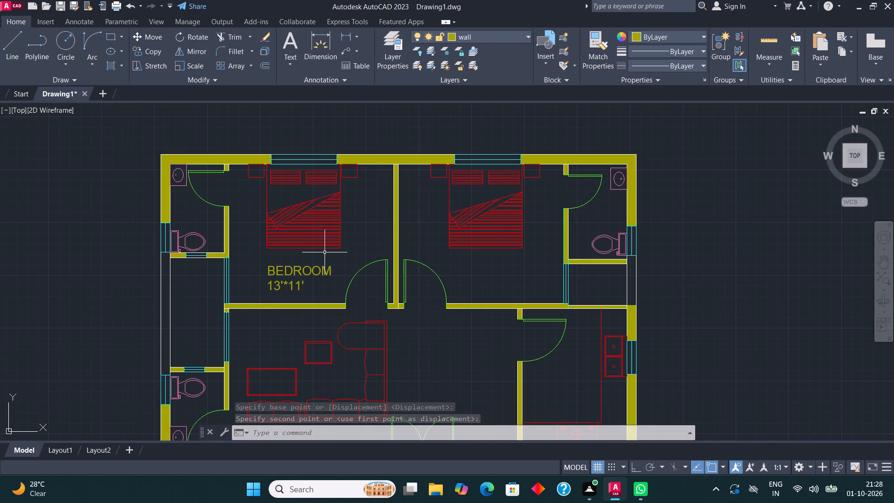
left_click(304, 271)
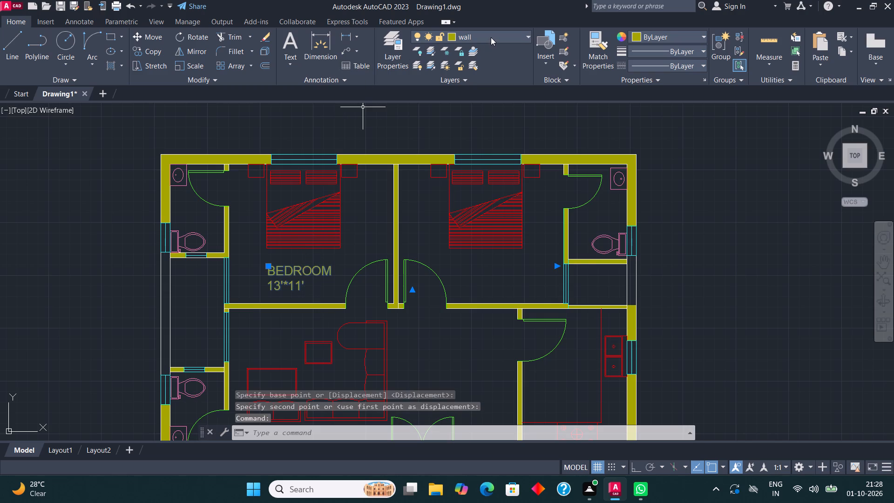
left_click(491, 37)
left_click(483, 50)
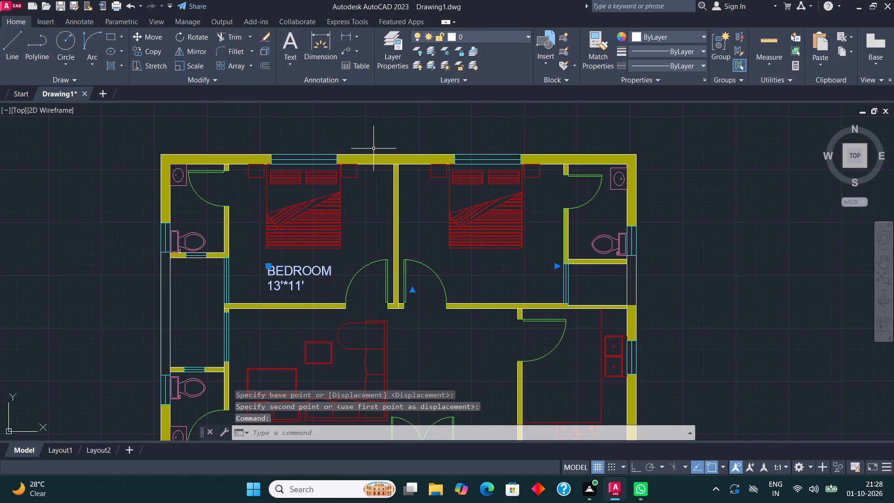
key("Escape")
Copy the bedroom label into the upper-right bedroom, the upper-left bathroom and the narrow space below that bathroom.
middle_click_drag(413, 197, 349, 188)
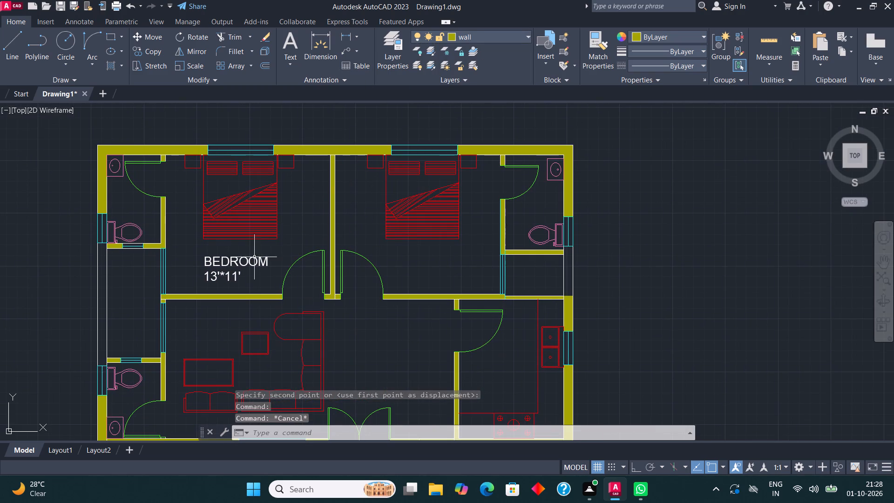
left_click(248, 261)
left_click(148, 54)
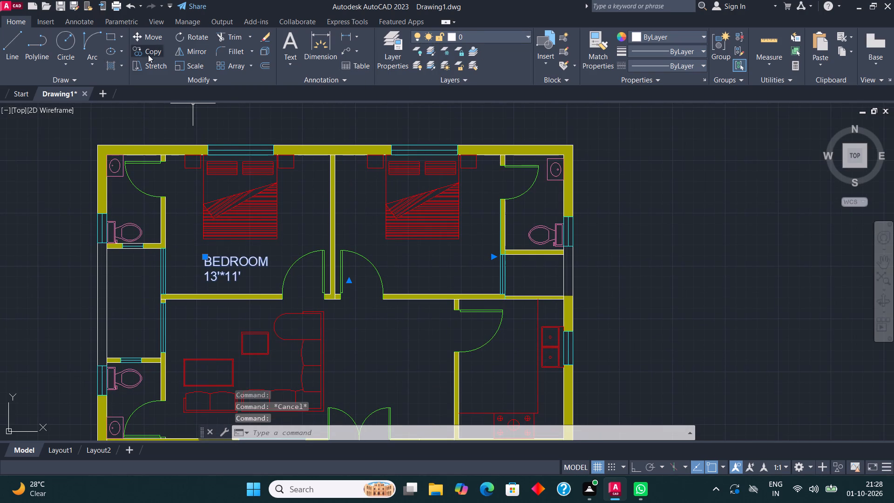
left_click(234, 267)
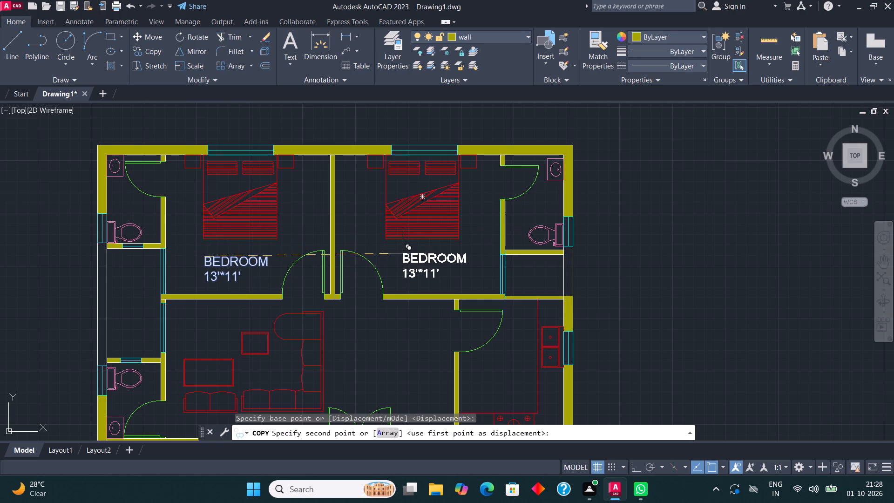
left_click(402, 253)
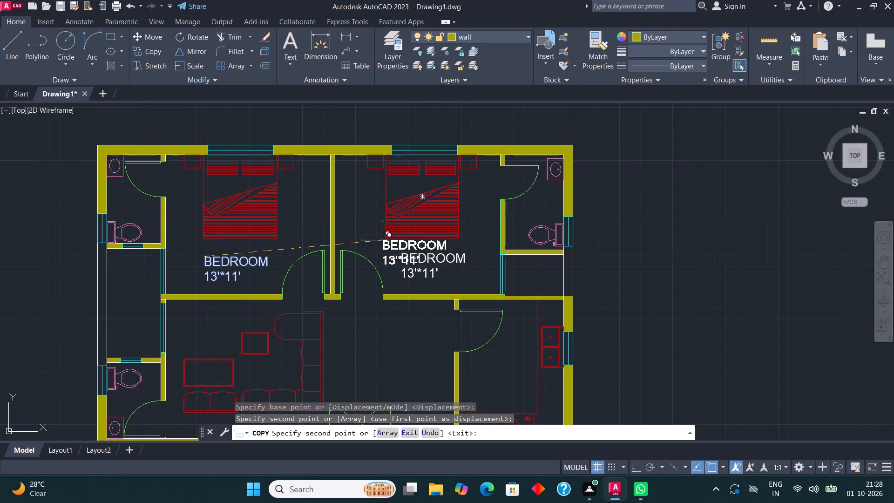
left_click(109, 192)
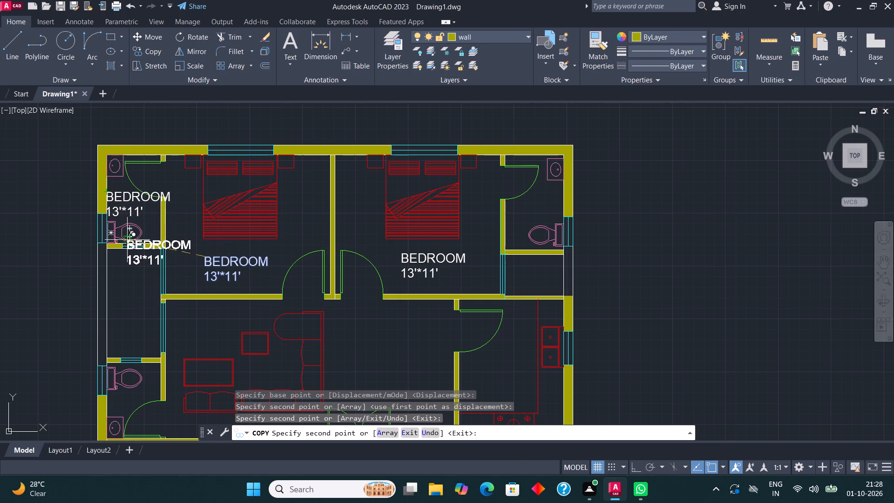
left_click(101, 278)
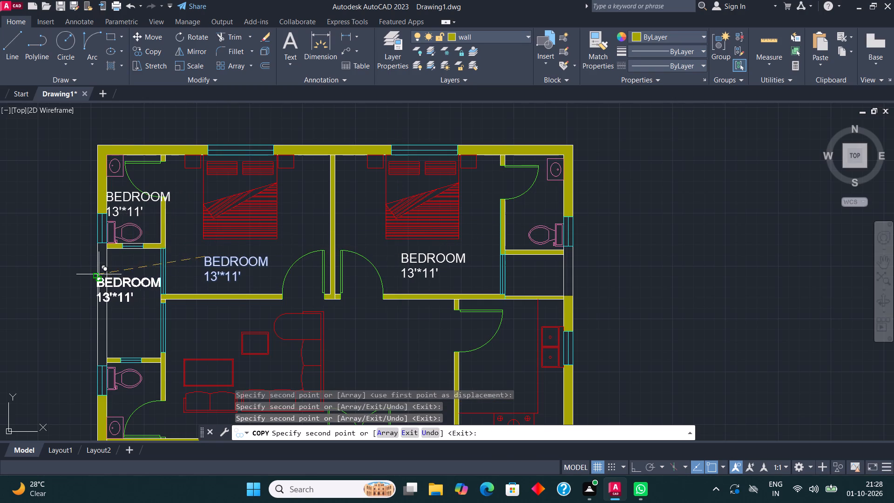
Continue copying the label into the upper-right bathroom and the small space directly below it.
scroll(88, 272, "down", 2)
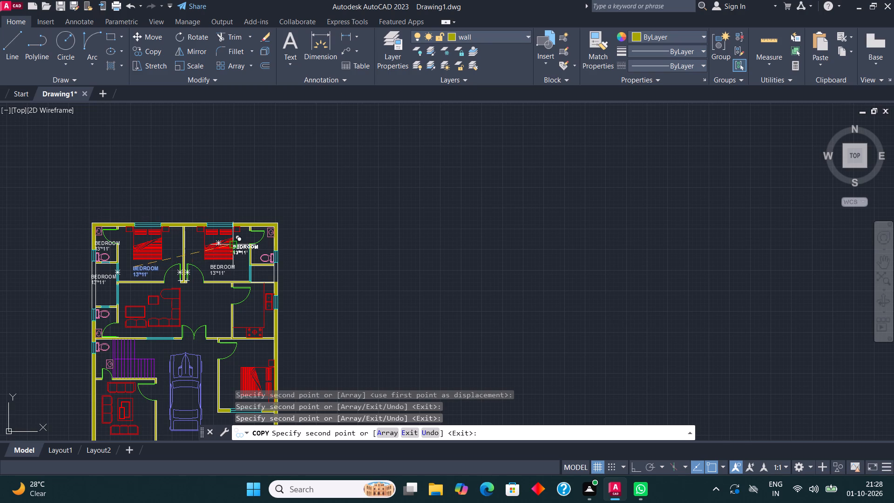
middle_click_drag(243, 219, 256, 228)
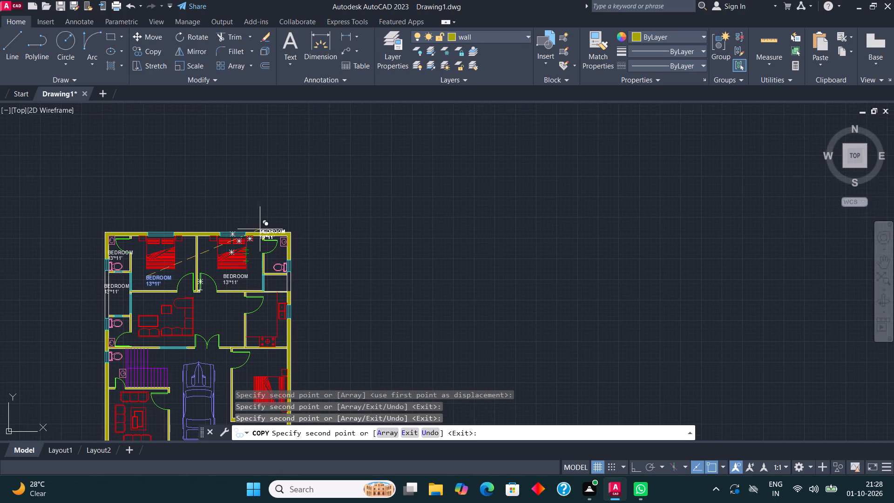
scroll(265, 231, "up", 3)
left_click(263, 320)
scroll(321, 196, "down", 1)
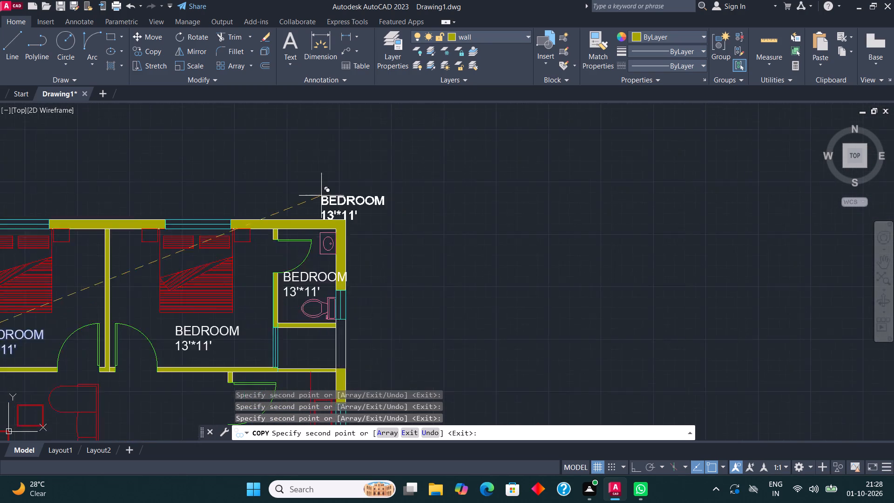
scroll(321, 196, "down", 1)
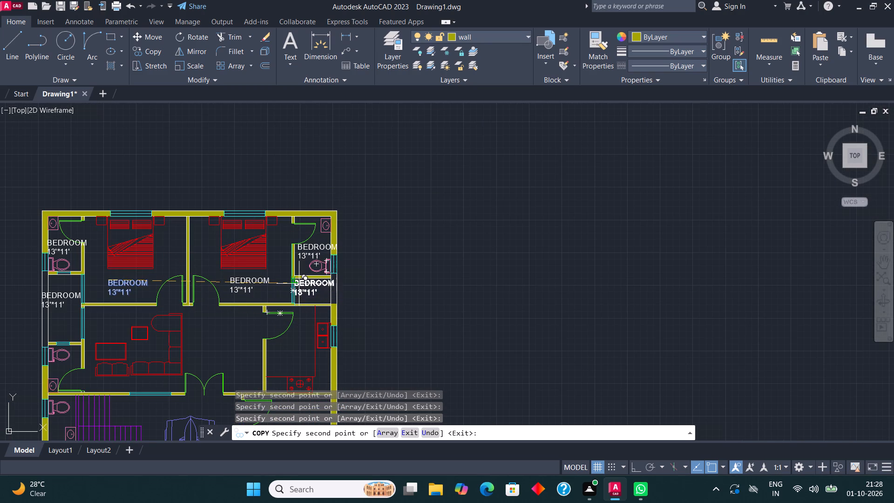
left_click(299, 284)
Place further copies of the label in the kitchen and in the open hall area beside the L-shaped sofa.
scroll(391, 157, "down", 3)
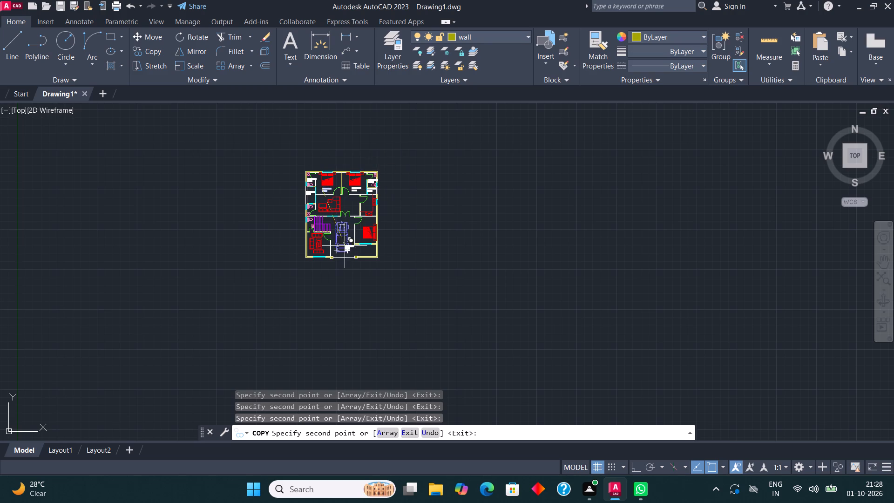
scroll(358, 208, "up", 6)
left_click(375, 181)
scroll(393, 191, "down", 1)
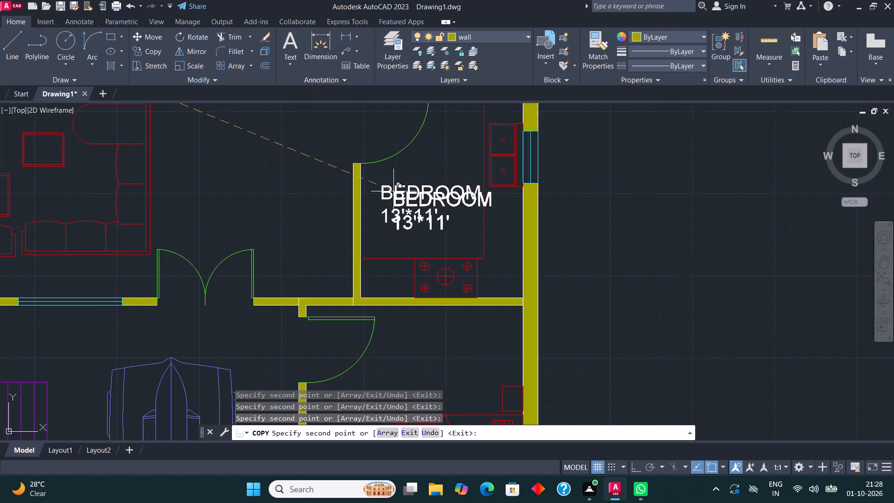
middle_click_drag(447, 213, 516, 220)
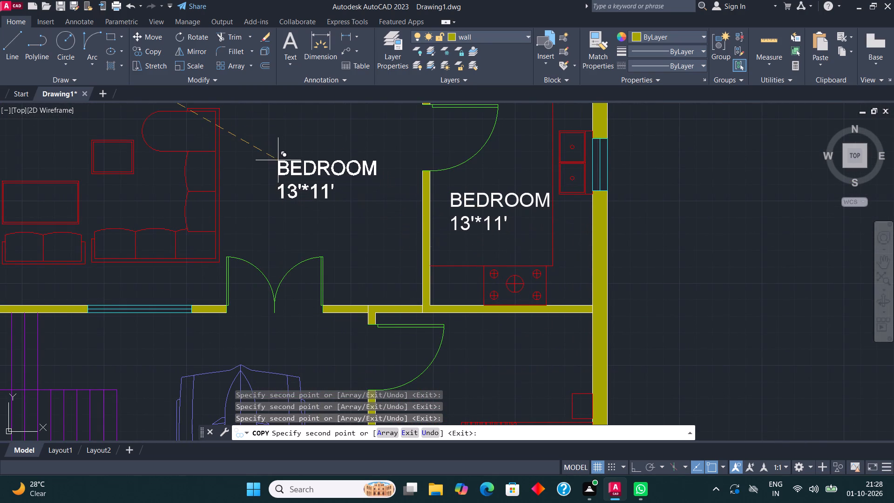
double_click(278, 160)
Place copies of the label in the middle bathroom, the toilet beside the stairs and on the staircase.
scroll(357, 166, "down", 1)
middle_click_drag(370, 172, 422, 183)
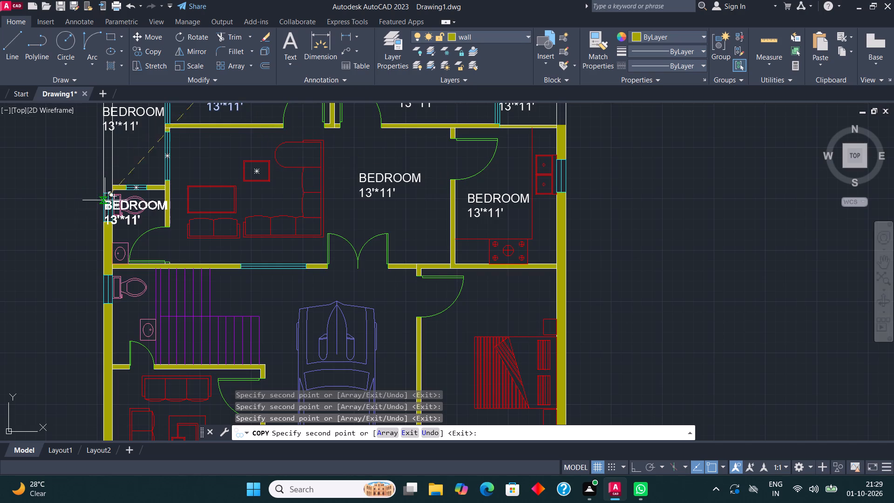
scroll(107, 202, "up", 3)
left_click(102, 227)
scroll(115, 197, "down", 4)
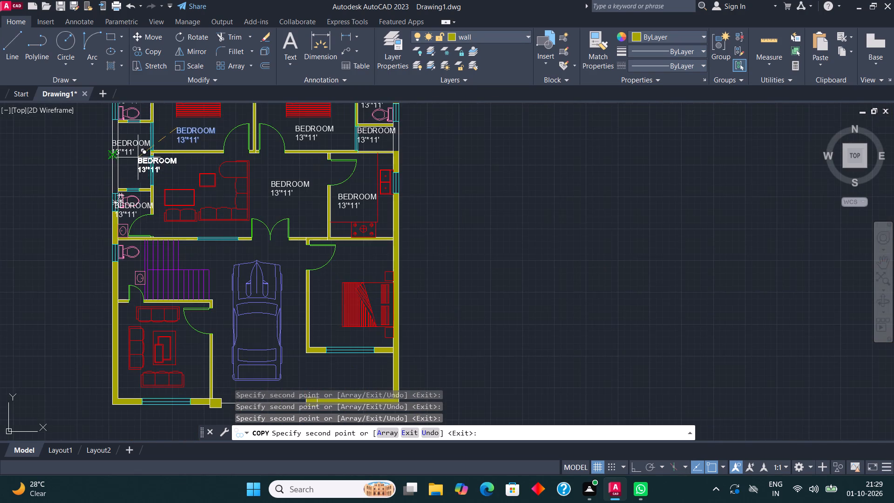
scroll(112, 250, "up", 2)
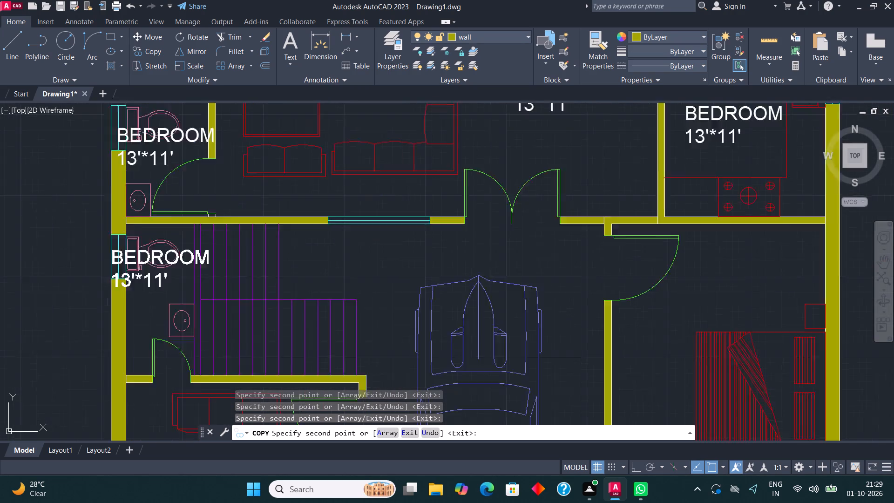
scroll(112, 251, "up", 1)
left_click(89, 285)
scroll(20, 250, "down", 3)
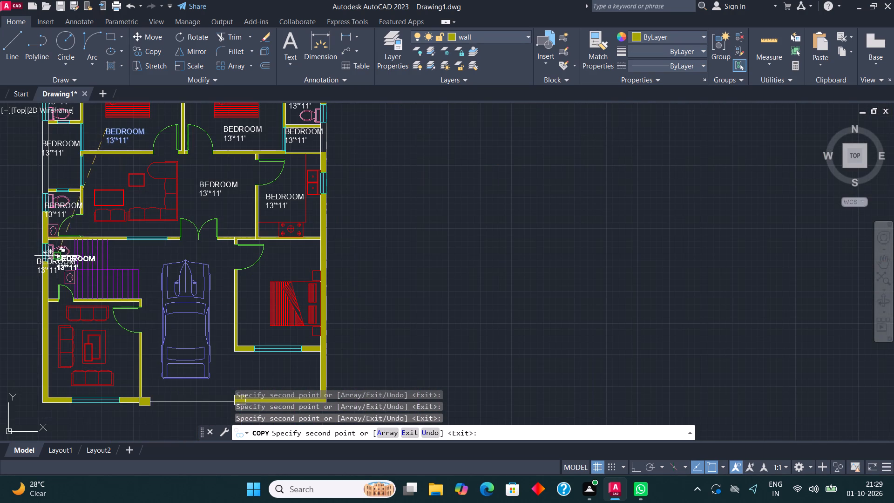
scroll(68, 266, "up", 1)
left_click(99, 264)
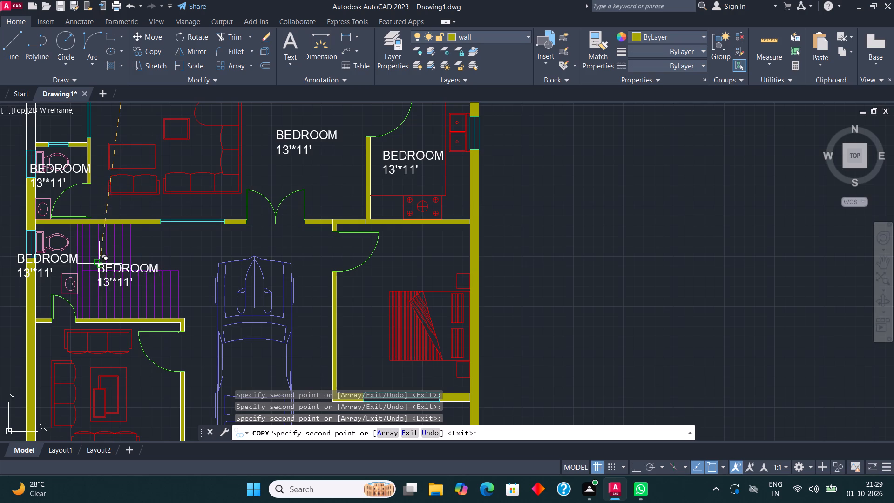
Place copies of the label in the lower-left sitting room and over the car in the parking area.
scroll(124, 238, "down", 2)
middle_click_drag(175, 222, 217, 182)
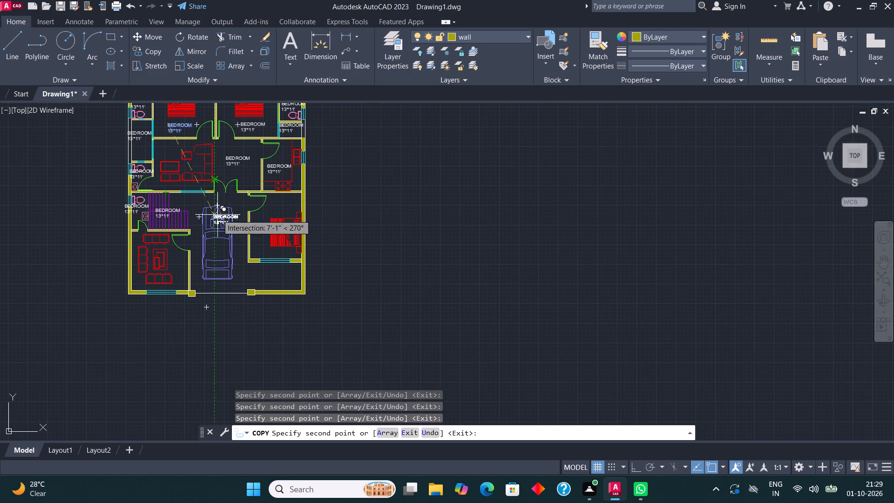
scroll(153, 257, "up", 3)
left_click(181, 260)
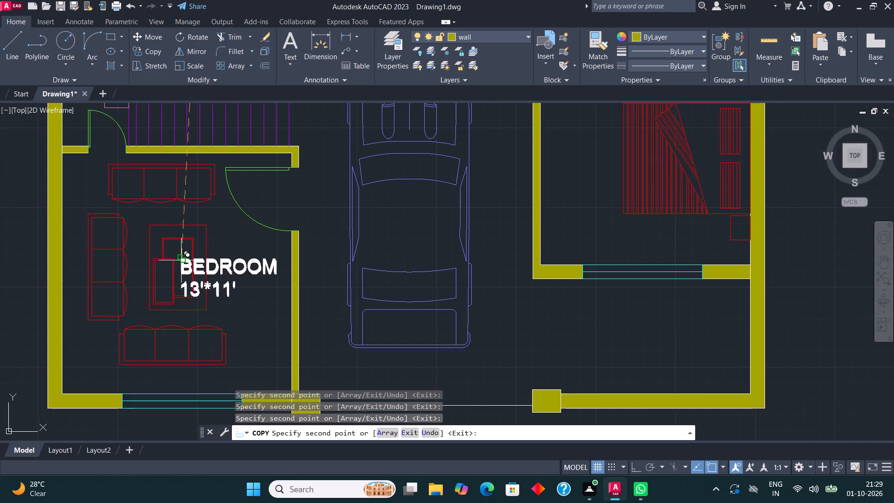
scroll(109, 256, "down", 3)
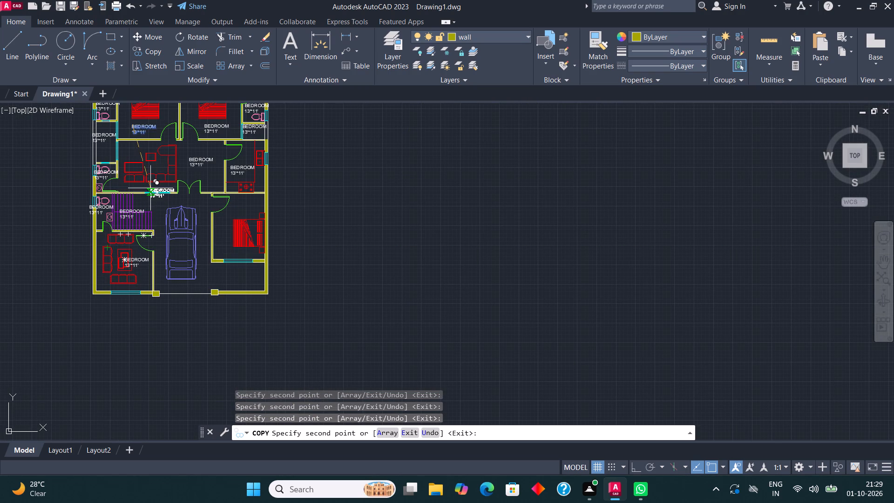
scroll(204, 190, "up", 1)
scroll(140, 278, "up", 1)
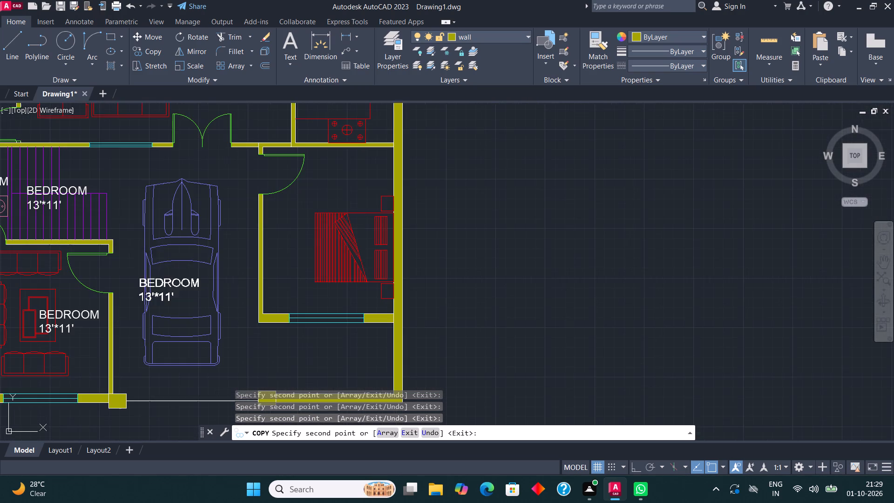
left_click(155, 233)
Place copies of the label in the lower-right bedroom, the open space below it and the entrance opening behind the car.
scroll(131, 231, "down", 1)
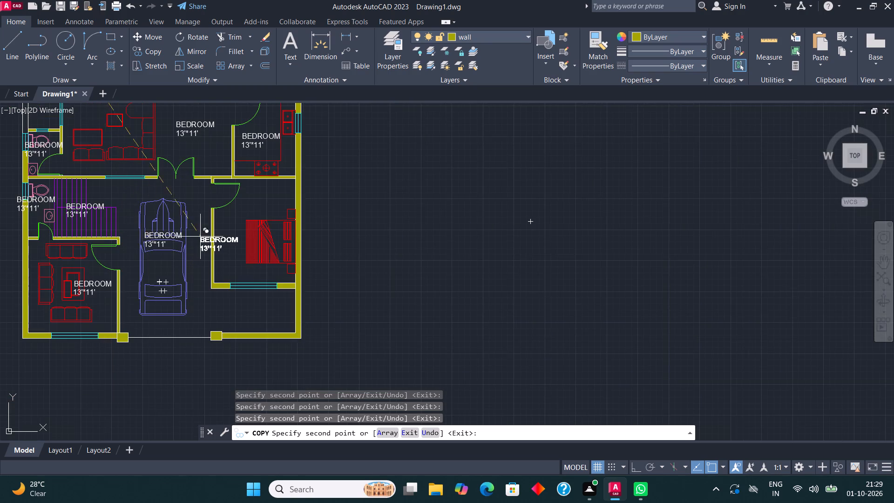
scroll(201, 233, "up", 2)
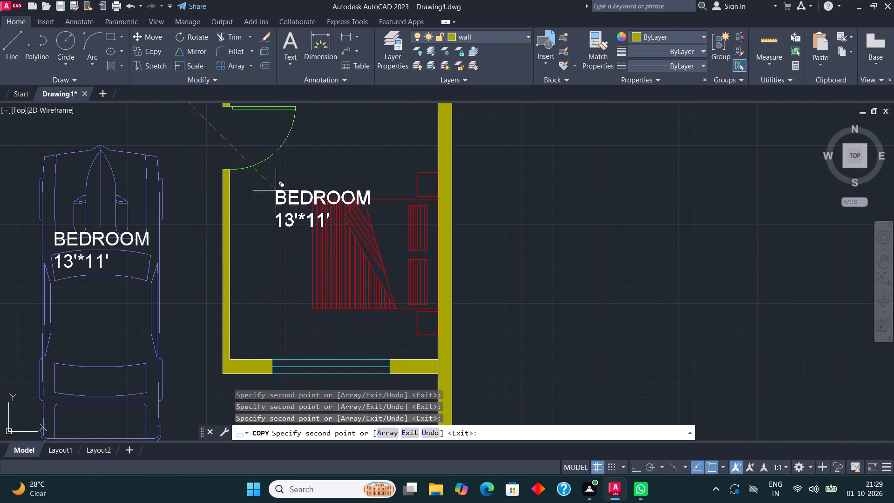
left_click(312, 129)
scroll(193, 231, "down", 2)
middle_click_drag(192, 244, 198, 267)
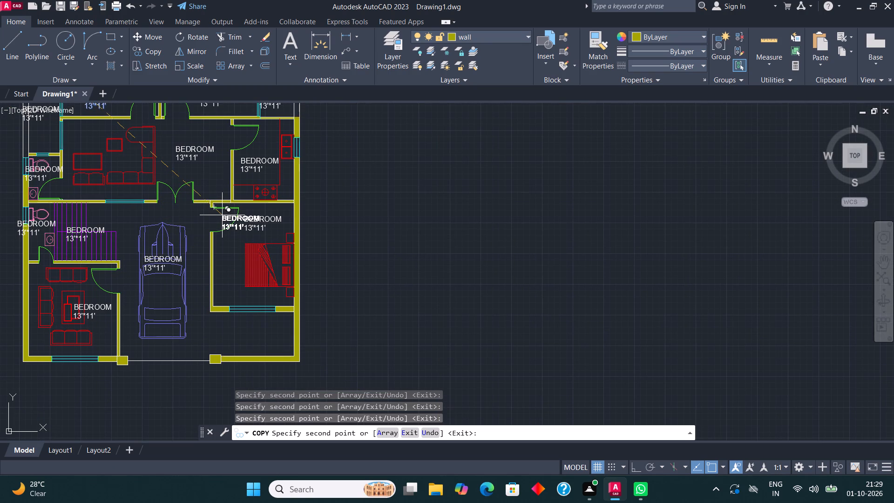
left_click(235, 337)
scroll(284, 292, "down", 1)
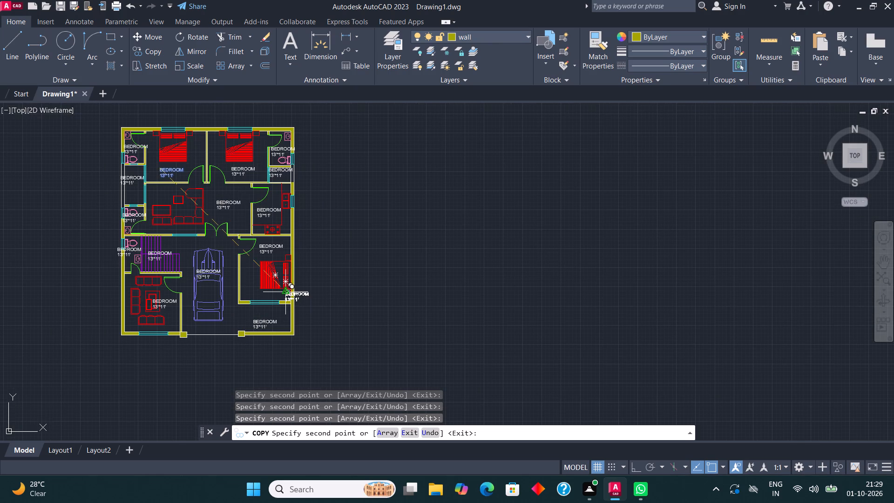
scroll(210, 335, "up", 3)
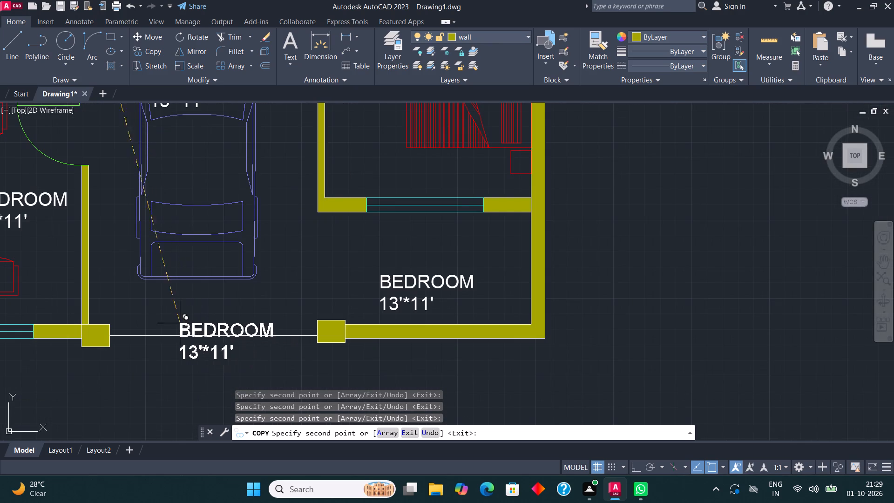
left_click(162, 300)
scroll(159, 321, "down", 2)
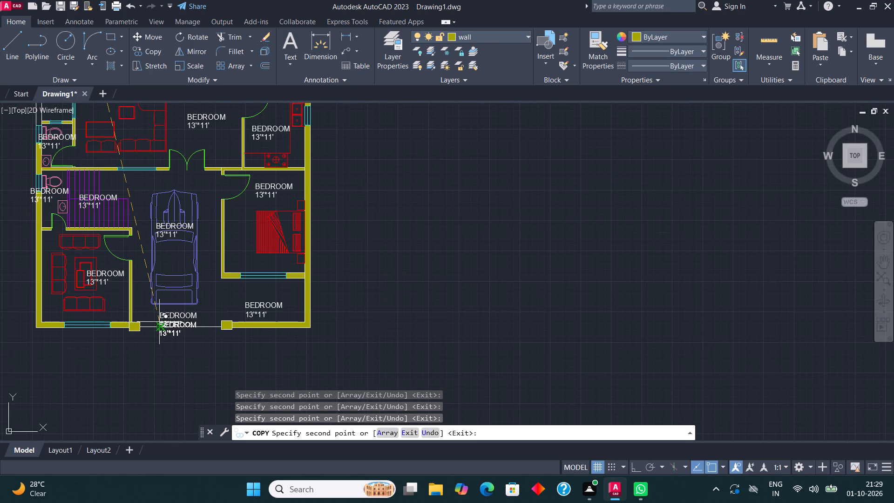
Place one more copy of the bedroom label outside the house, just below the entrance opening, and finish copying.
middle_click_drag(160, 324, 319, 335)
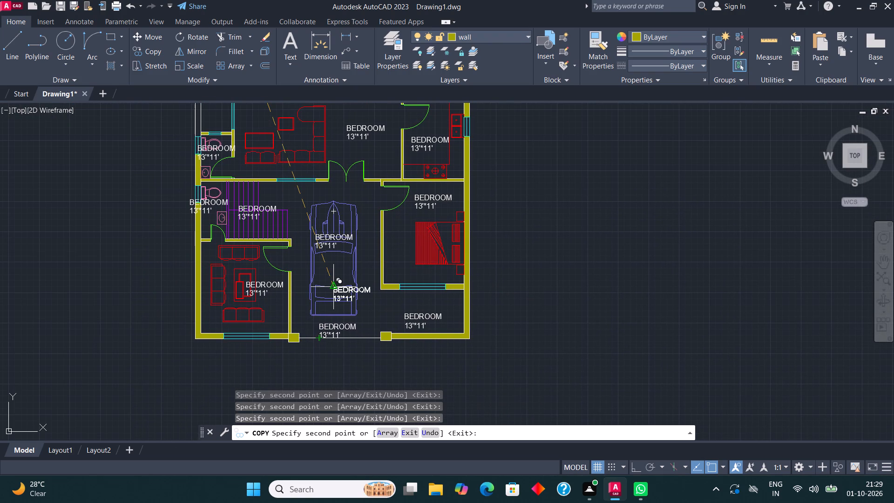
scroll(327, 352, "up", 2)
left_click(303, 359)
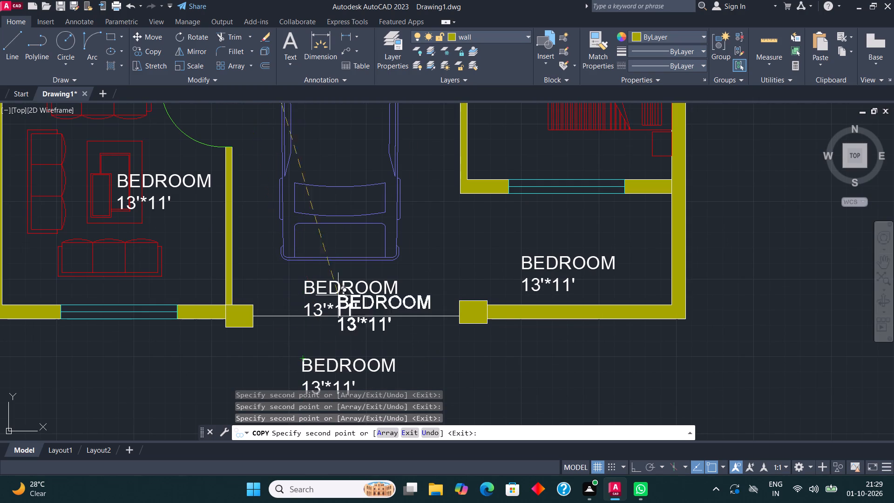
key("Escape")
Replace the label text in the upper-left bathroom with BATH and 4'3"*7'6" on two lines.
middle_click_drag(345, 247, 363, 275)
scroll(378, 247, "down", 3)
middle_click_drag(324, 194, 290, 285)
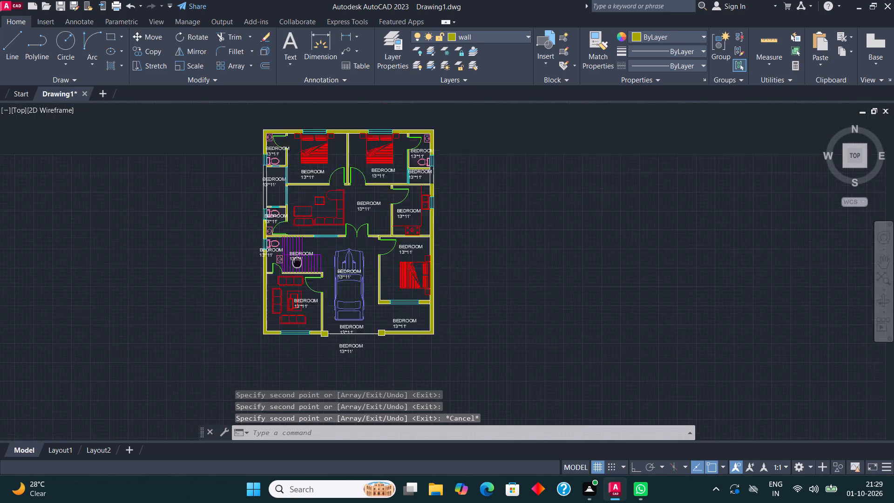
middle_click_drag(290, 285, 279, 329)
scroll(260, 226, "up", 6)
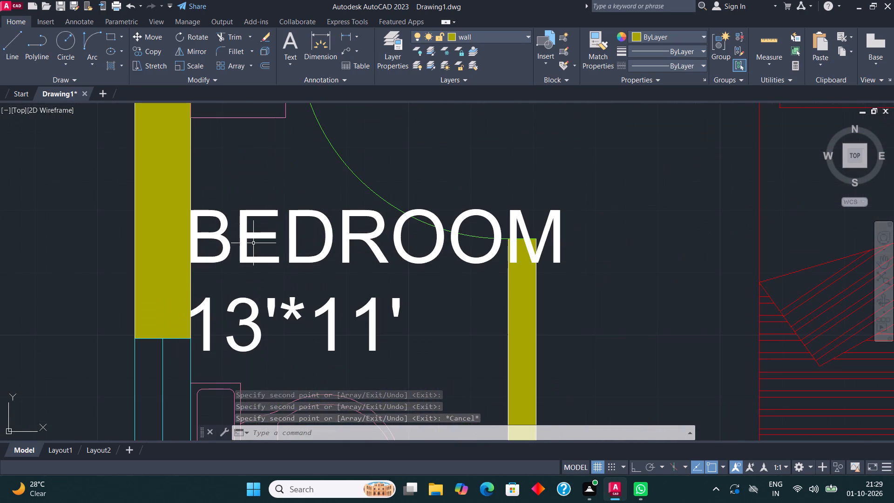
left_click(248, 233)
right_click(246, 239)
left_click(307, 186)
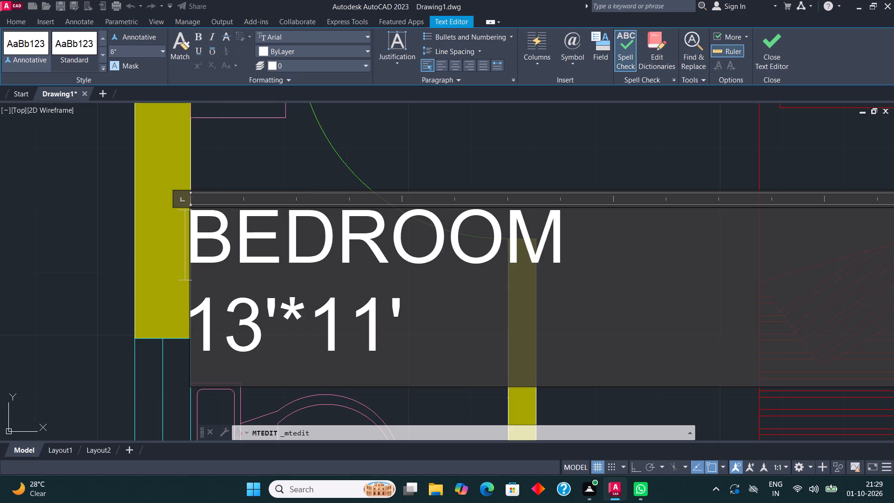
left_click(542, 329)
key("BackSpace")
key("BackSpace")
key("BackSpace")
key("BackSpace")
key("BackSpace")
key("BackSpace")
key("BackSpace")
key("BackSpace")
key("BackSpace")
key("BackSpace")
key("BackSpace")
key("BackSpace")
key("BackSpace")
key("BackSpace")
key("BackSpace")
key("BackSpace")
key("BackSpace")
key("BackSpace")
key("BackSpace")
key("BackSpace")
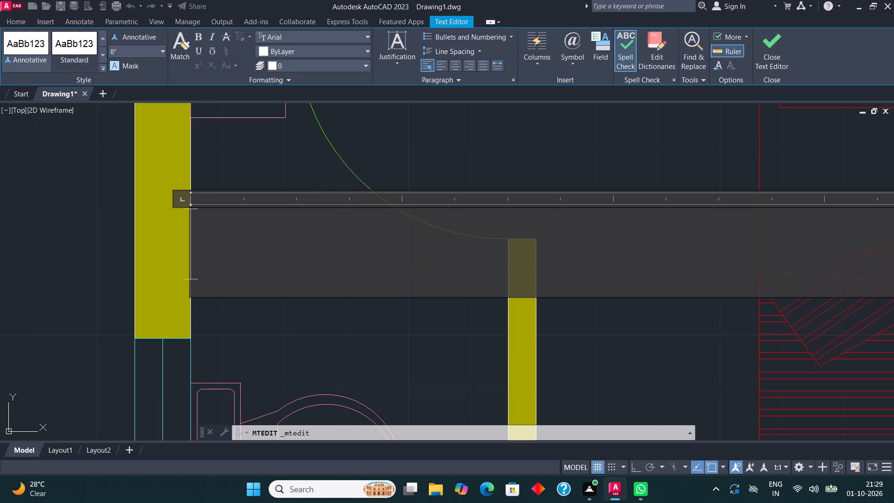
type("BATH")
key("Return")
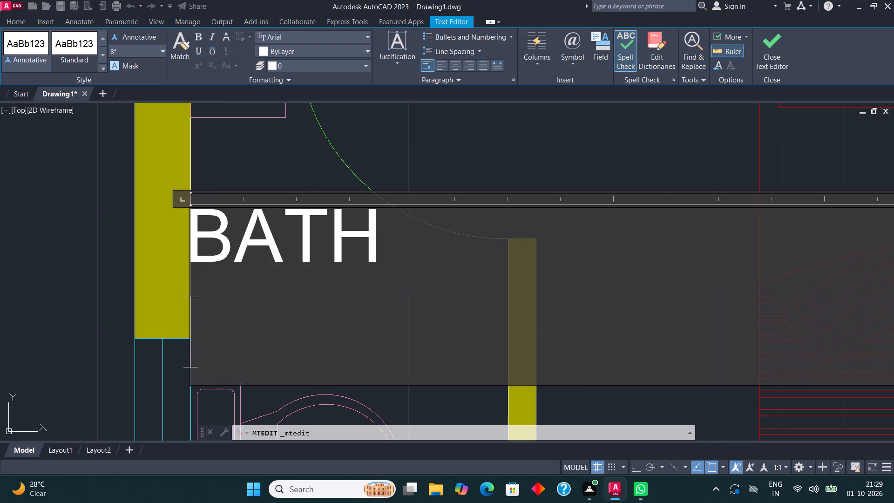
type("4'")
type("3\"*")
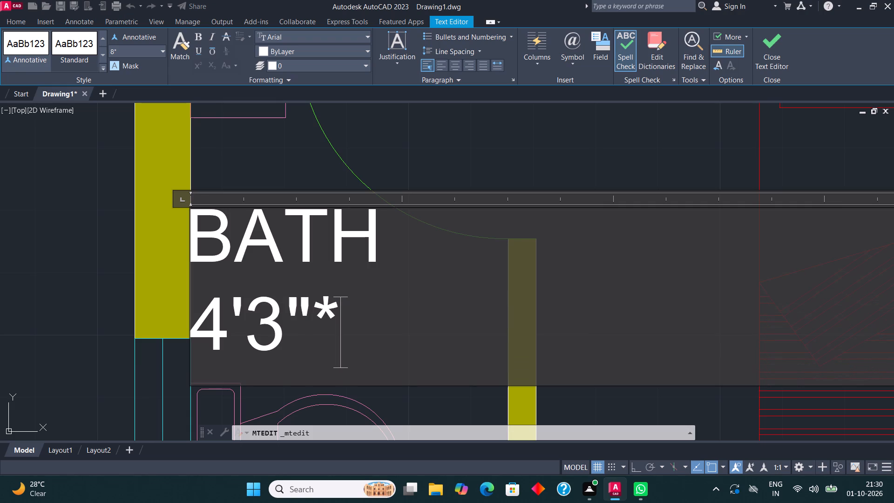
type("7'6\"")
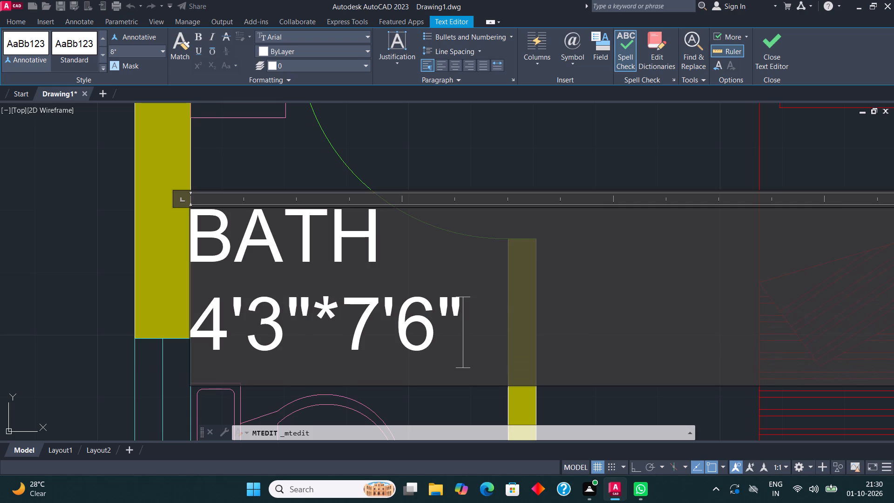
left_click(760, 45)
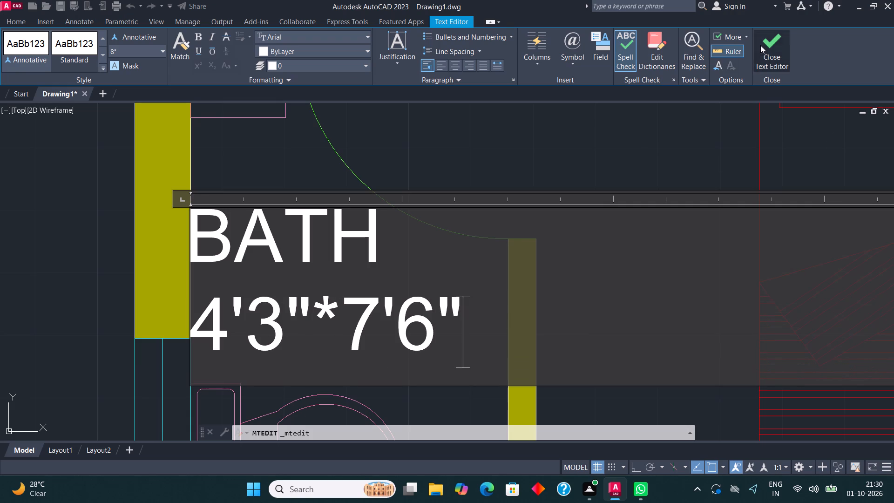
Move the BATH 4'3"*7'6" label slightly inward so it sits clear of the bathroom's outer wall.
scroll(305, 240, "down", 2)
middle_click_drag(248, 237, 196, 243)
left_click(200, 238)
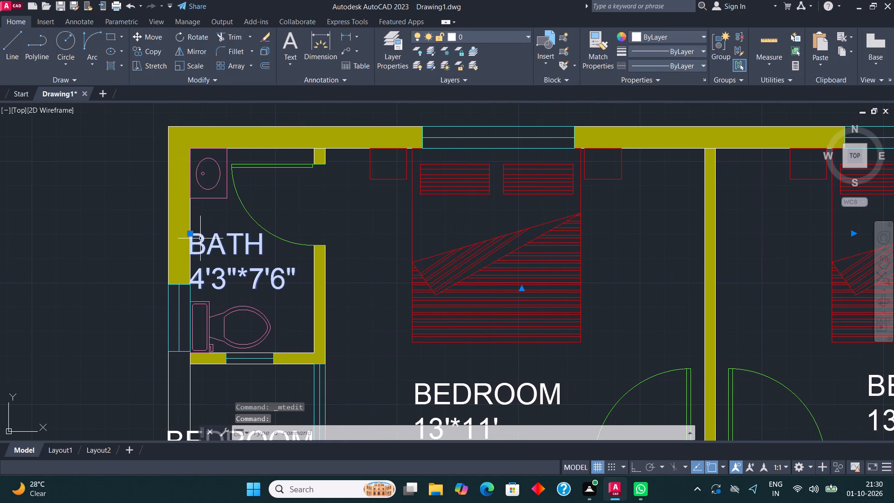
left_click(147, 34)
left_click(233, 274)
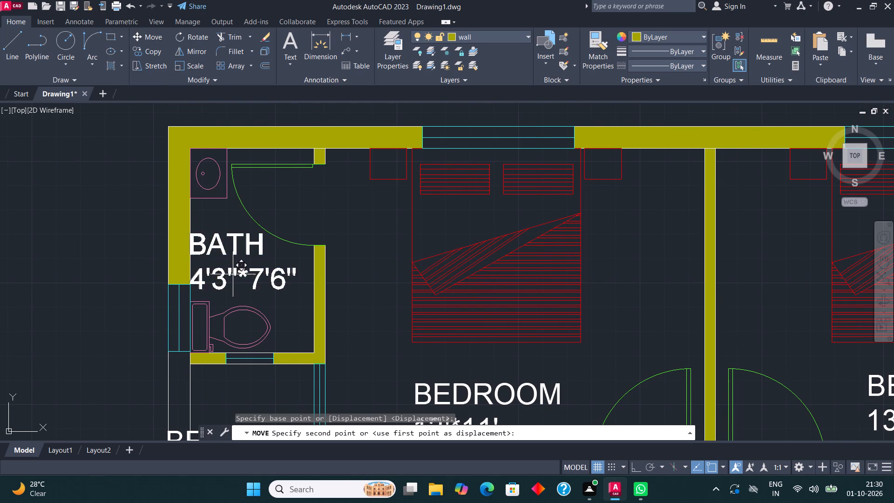
left_click(244, 280)
Replace the label text in the open space below the upper-left bathroom with OPEN.
scroll(196, 261, "down", 3)
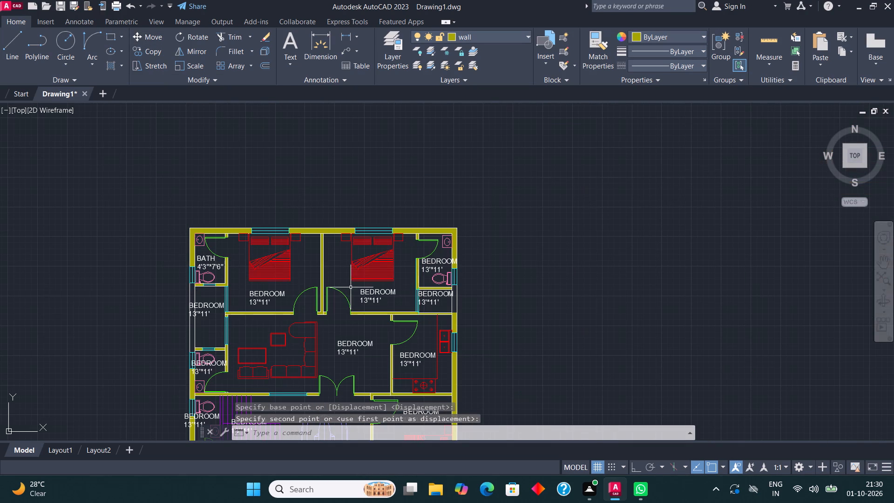
scroll(199, 326, "up", 2)
left_click(195, 278)
right_click(194, 278)
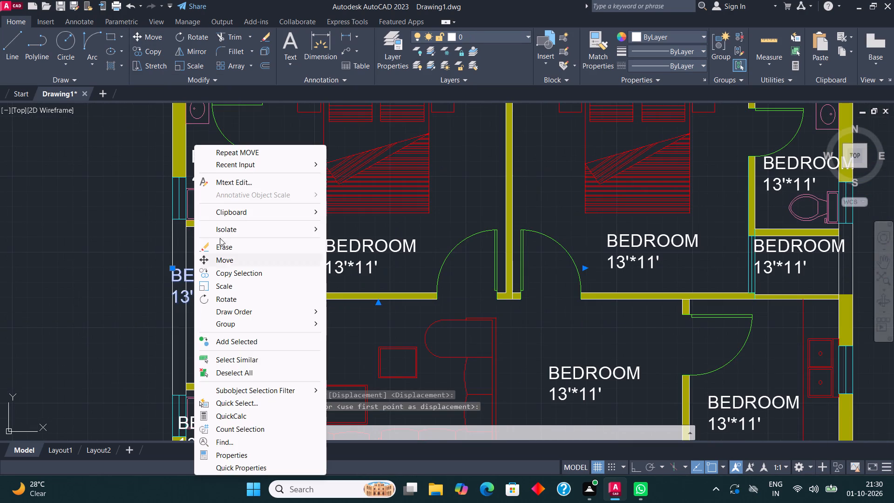
left_click(251, 184)
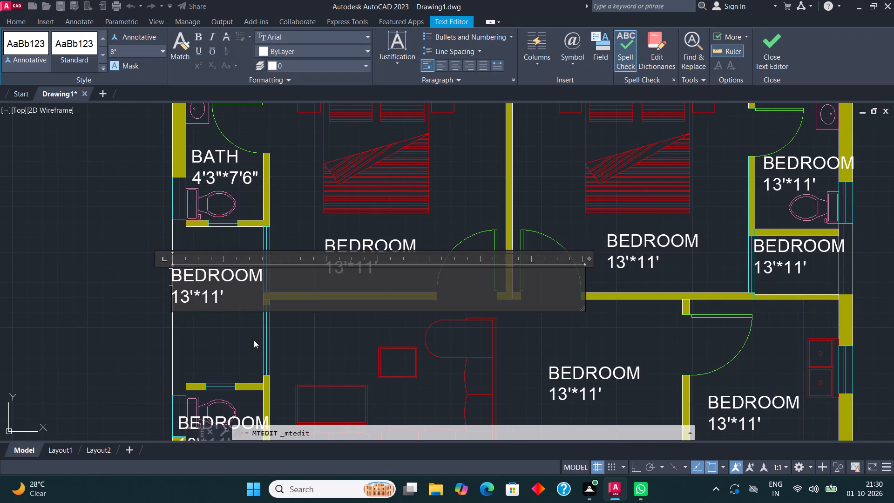
left_click(249, 285)
left_click(249, 292)
key("BackSpace")
key("BackSpace")
key("BackSpace")
key("BackSpace")
key("BackSpace")
key("BackSpace")
key("BackSpace")
key("BackSpace")
key("BackSpace")
key("BackSpace")
key("BackSpace")
key("BackSpace")
key("BackSpace")
key("BackSpace")
key("BackSpace")
key("BackSpace")
key("BackSpace")
key("BackSpace")
key("BackSpace")
key("BackSpace")
type("OPEN")
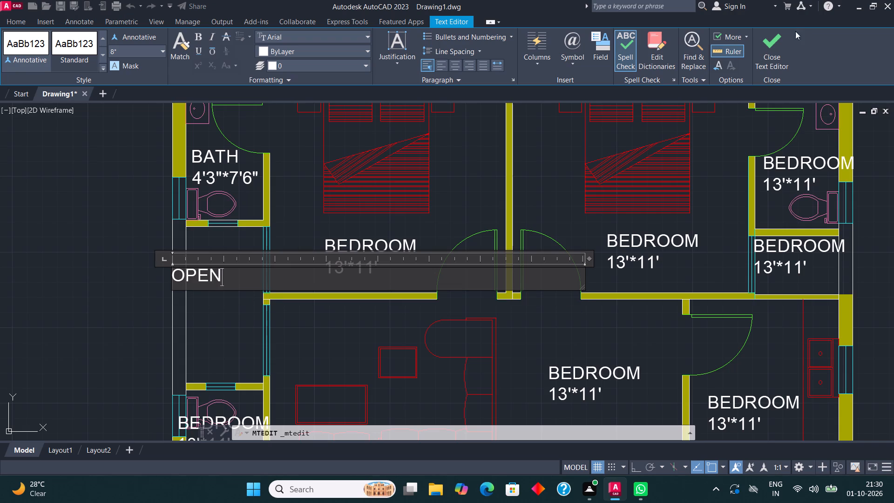
left_click(778, 41)
Move the OPEN label to the middle of the open space between the two left-side bathrooms.
left_click(211, 279)
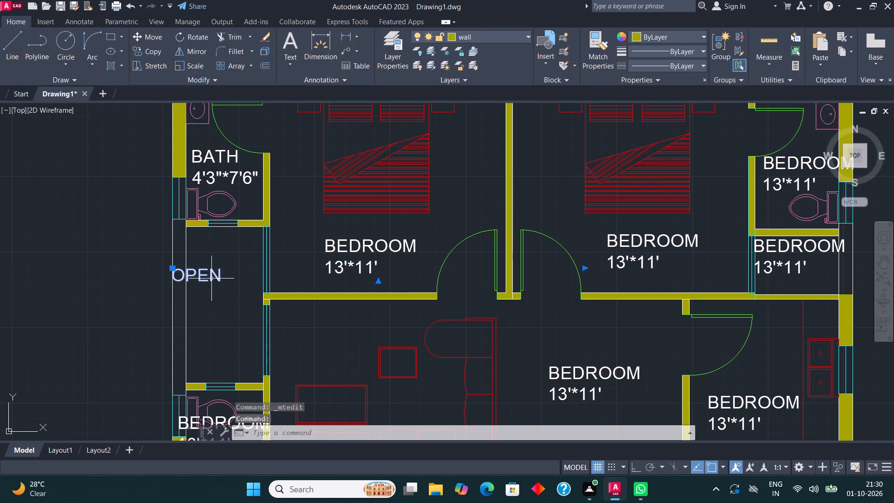
left_click(150, 37)
left_click(205, 274)
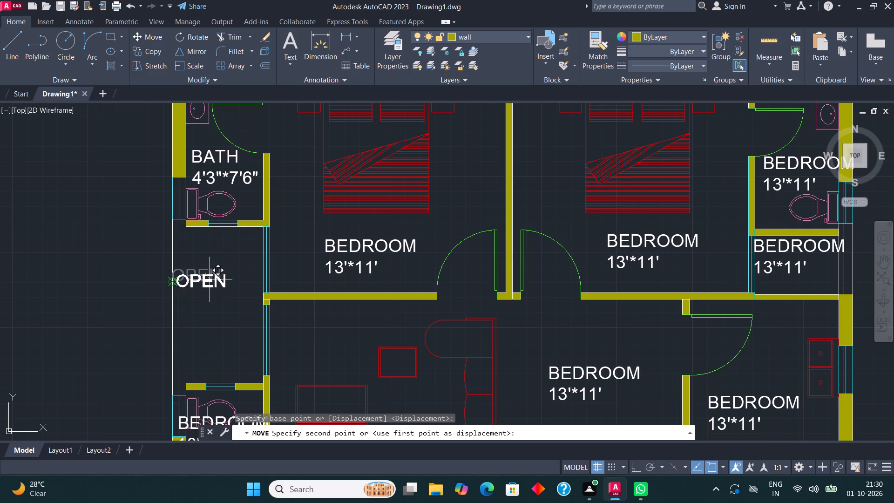
left_click(229, 305)
Replace the label text in the middle-left bathroom with BATH and 4'7"*6' on two lines.
scroll(108, 255, "down", 2)
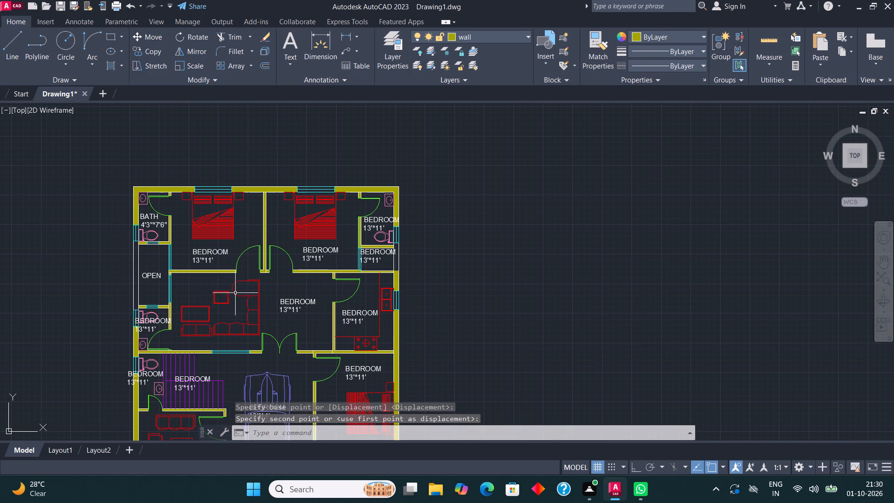
middle_click_drag(245, 285, 322, 213)
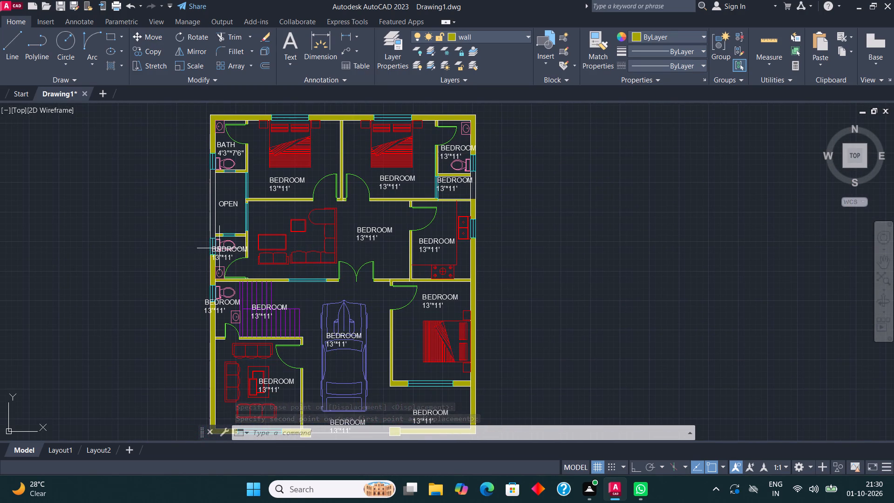
scroll(219, 248, "up", 3)
left_click(221, 264)
right_click(223, 262)
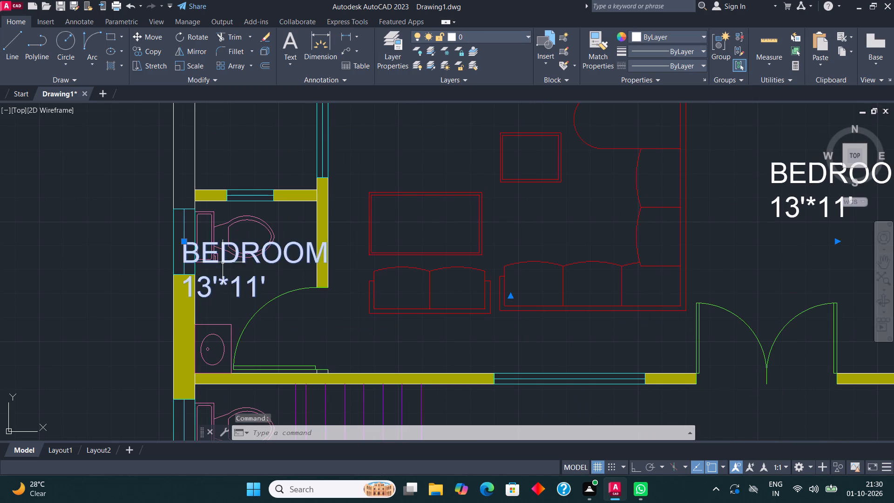
left_click(290, 188)
left_click(279, 291)
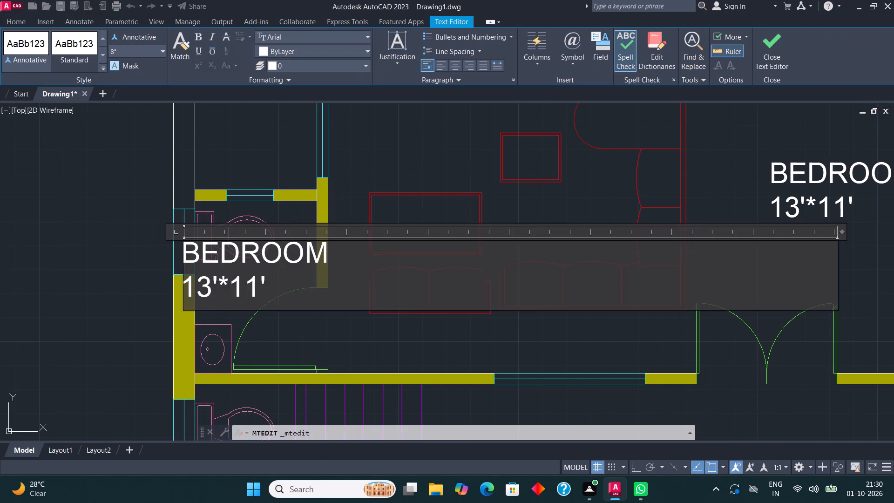
key("BackSpace")
key("BackSpace")
key("BackSpace")
key("BackSpace")
key("BackSpace")
key("BackSpace")
key("BackSpace")
key("BackSpace")
key("BackSpace")
key("BackSpace")
key("BackSpace")
key("BackSpace")
key("BackSpace")
key("BackSpace")
key("BackSpace")
key("BackSpace")
key("BackSpace")
key("BackSpace")
key("BackSpace")
key("BackSpace")
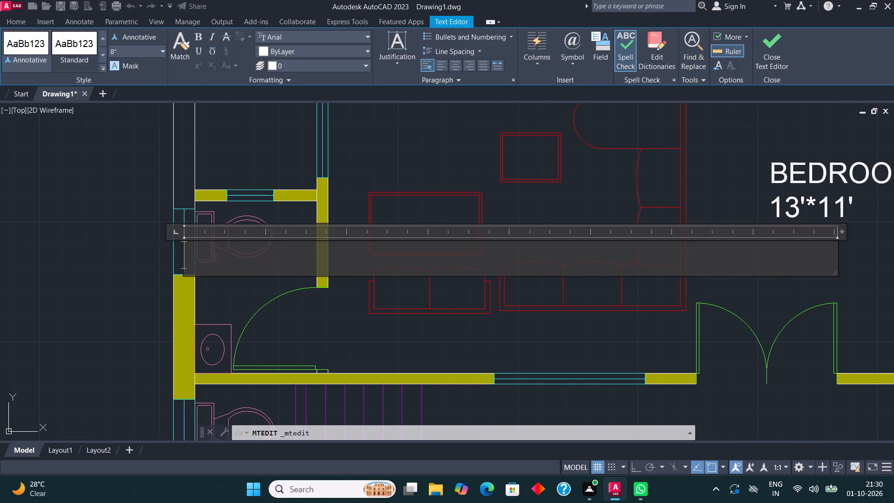
type("BATH")
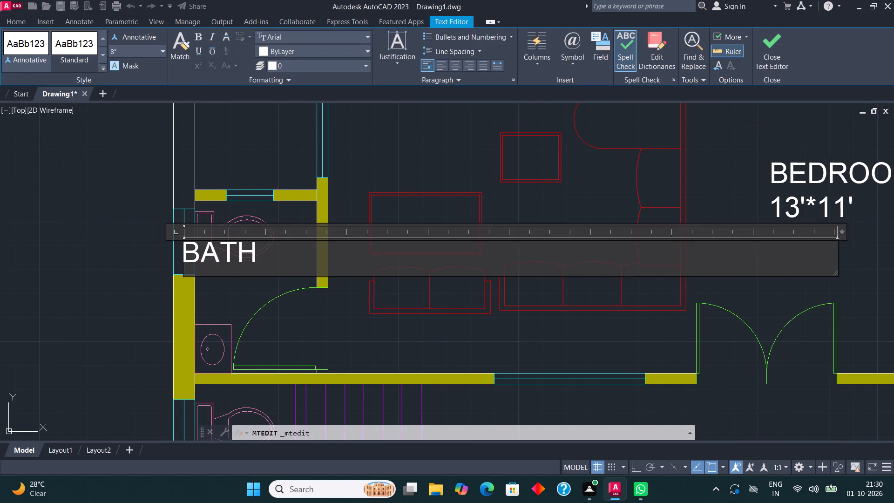
key("Return")
type("4'7\"")
type("*5")
key("BackSpace")
type("6'")
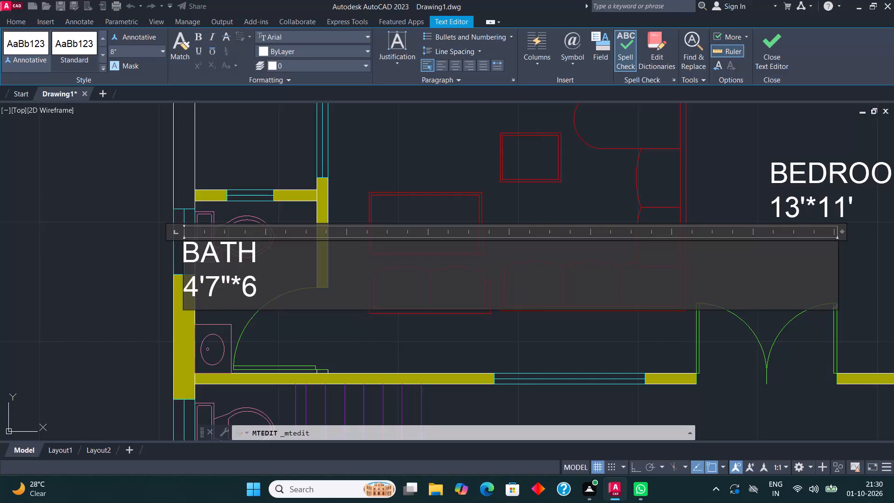
left_click(761, 45)
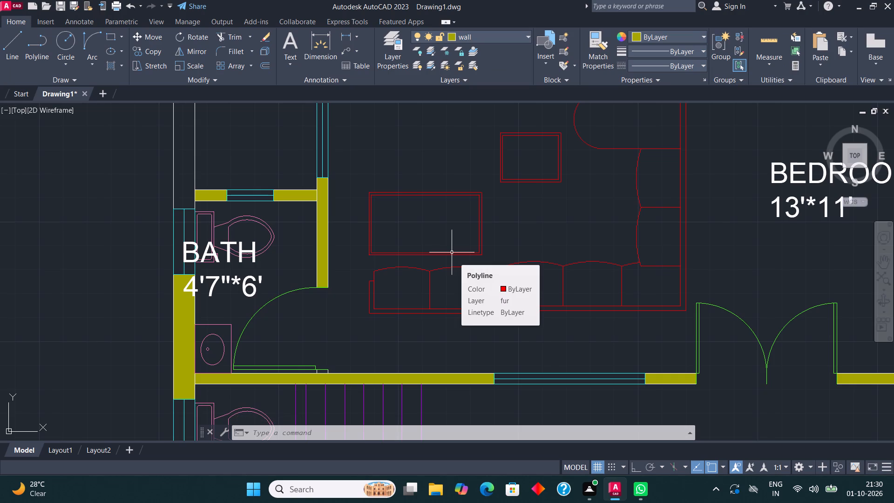
Move the BATH 4'7"*6' label off the outer wall and into the middle-left bathroom.
left_click(206, 263)
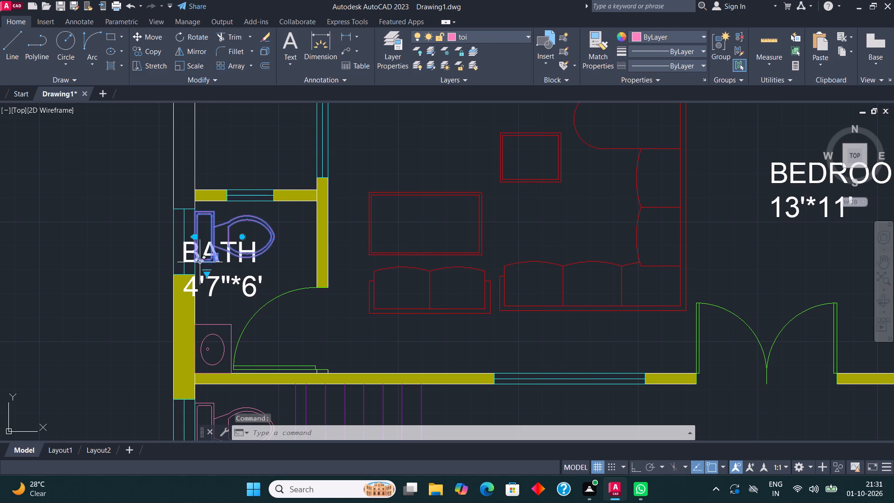
left_click(227, 291)
left_click(208, 284)
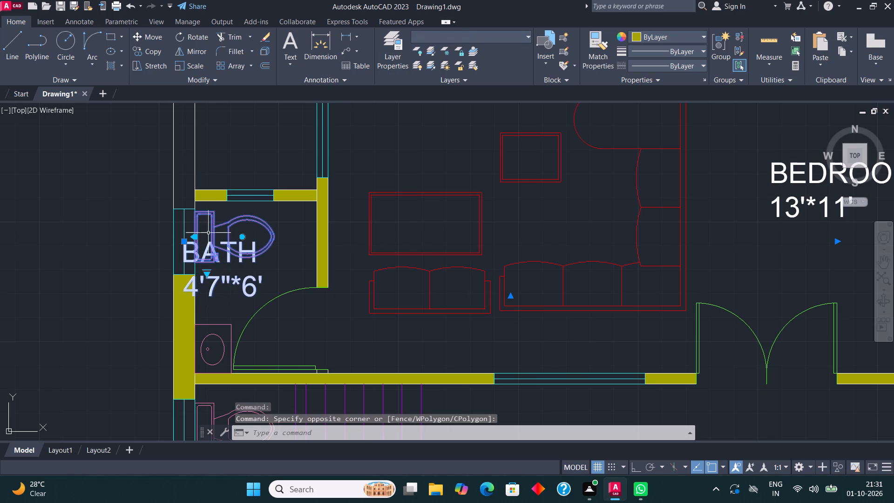
key("grave")
key("Escape")
left_click(218, 288)
left_click(217, 280)
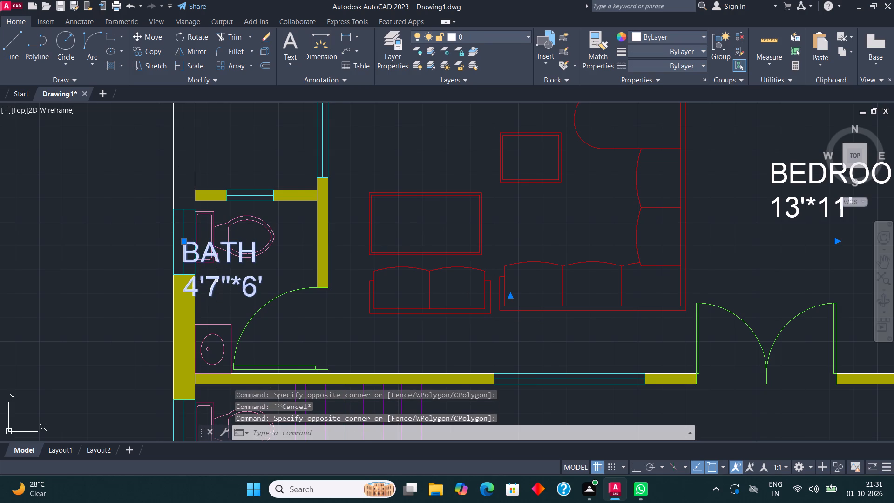
left_click(160, 40)
left_click(222, 285)
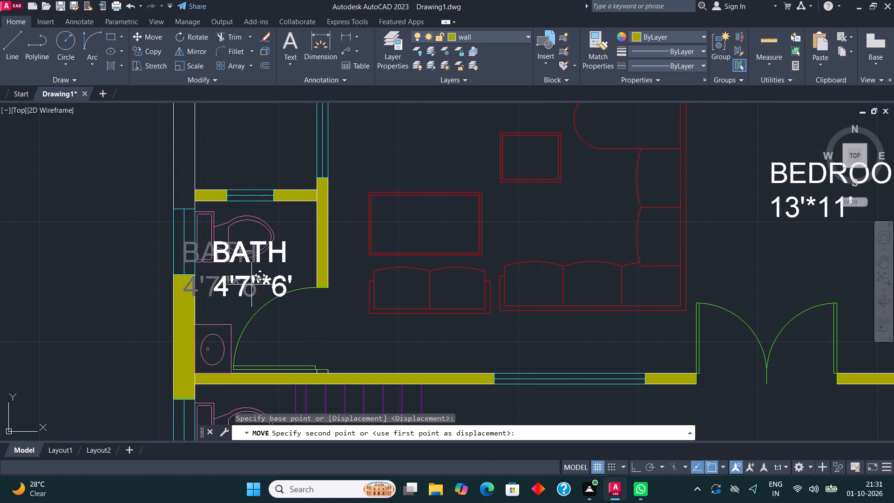
left_click(247, 277)
Replace the label text in the upper-right bathroom with BATH and 3'*7'6" on two lines.
scroll(168, 279, "down", 2)
middle_click_drag(184, 283, 98, 345)
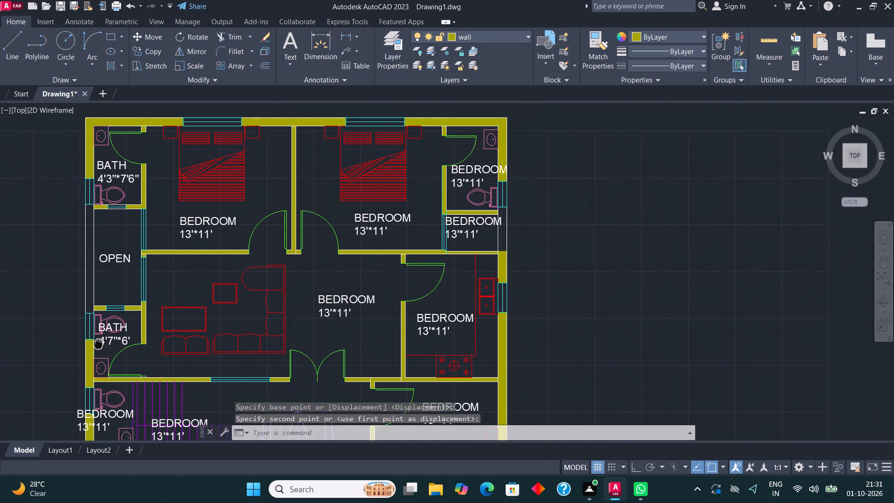
middle_click_drag(98, 345, 96, 347)
middle_click_drag(205, 154, 143, 213)
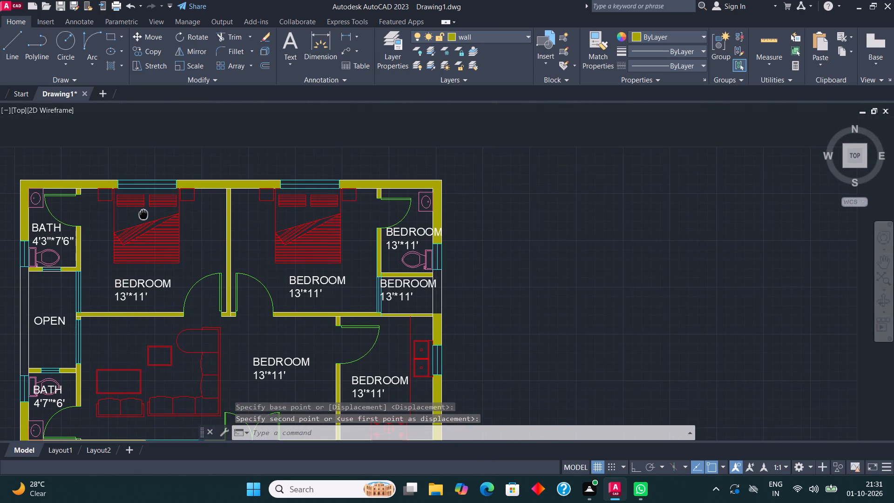
middle_click_drag(143, 213, 141, 214)
middle_click_drag(406, 265, 381, 265)
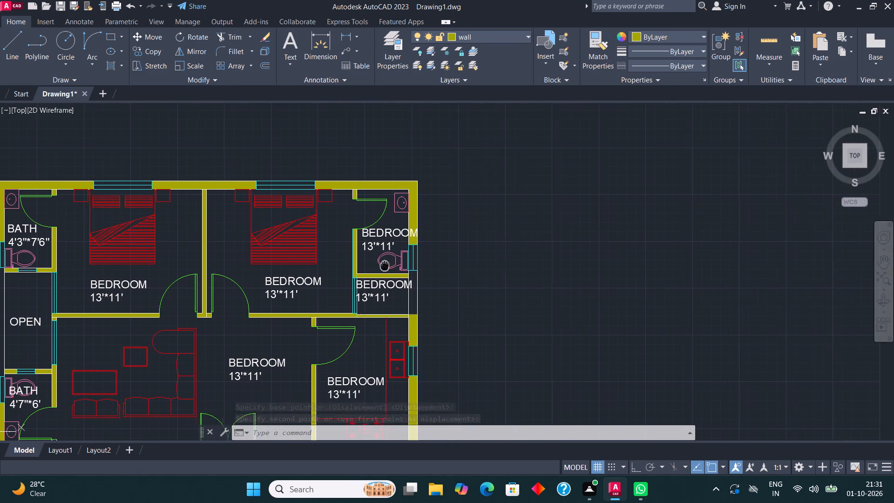
middle_click_drag(381, 265, 256, 281)
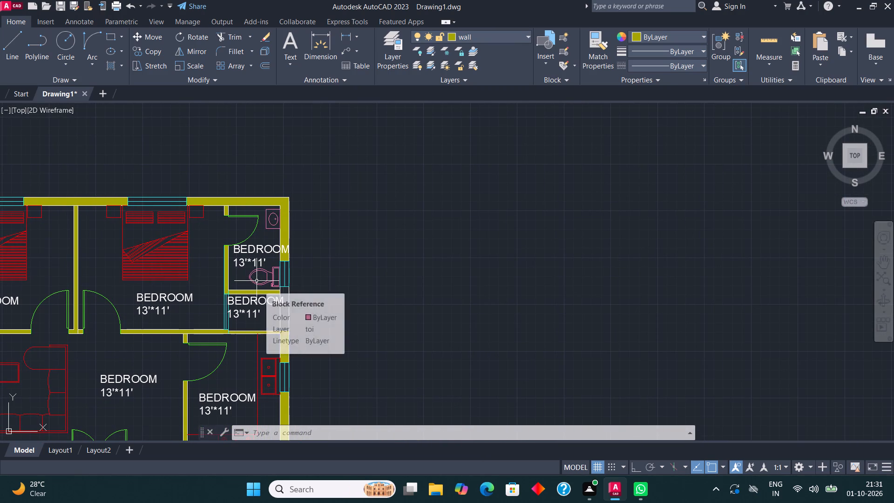
left_click(242, 257)
right_click(244, 254)
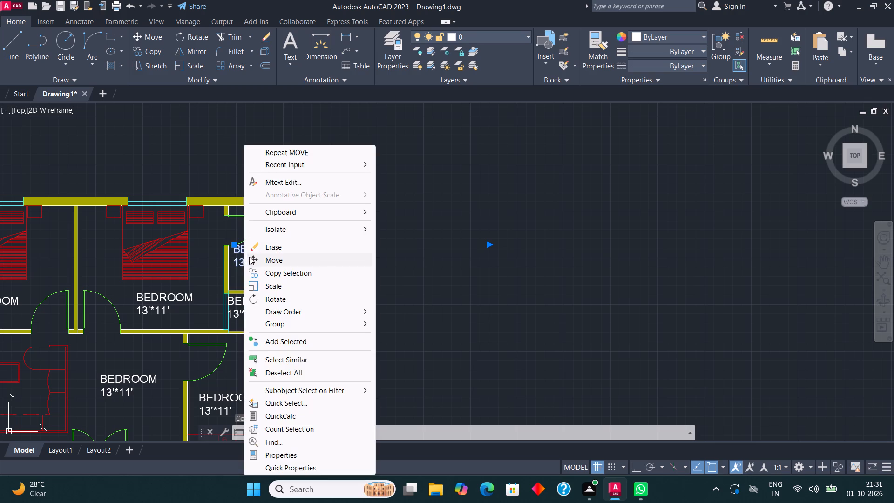
left_click(300, 187)
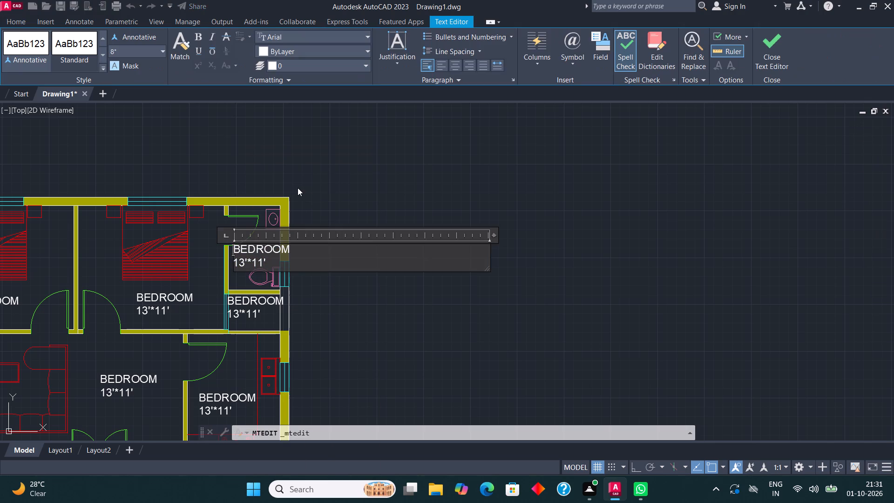
left_click(275, 266)
key("BackSpace")
key("BackSpace")
key("BackSpace")
key("BackSpace")
key("BackSpace")
key("BackSpace")
key("BackSpace")
key("BackSpace")
key("BackSpace")
key("BackSpace")
key("BackSpace")
key("BackSpace")
key("BackSpace")
key("BackSpace")
key("BackSpace")
key("BackSpace")
key("BackSpace")
key("BackSpace")
key("BackSpace")
key("BackSpace")
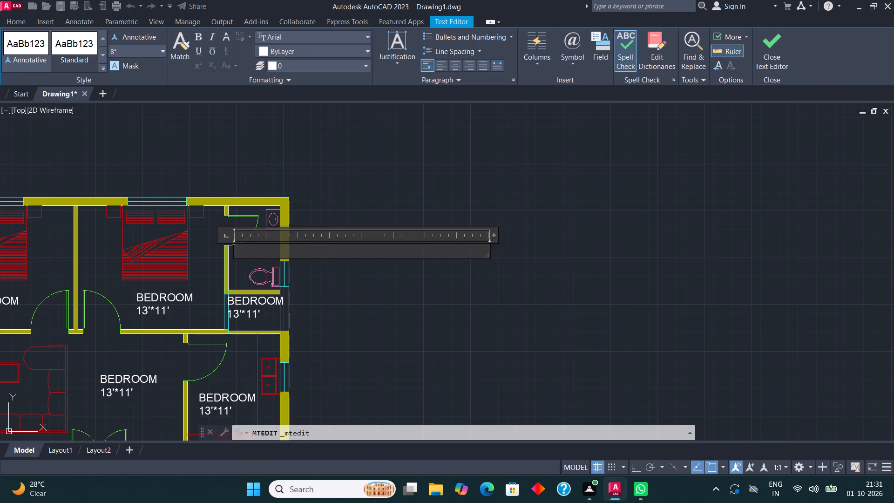
type("BATH")
key("Return")
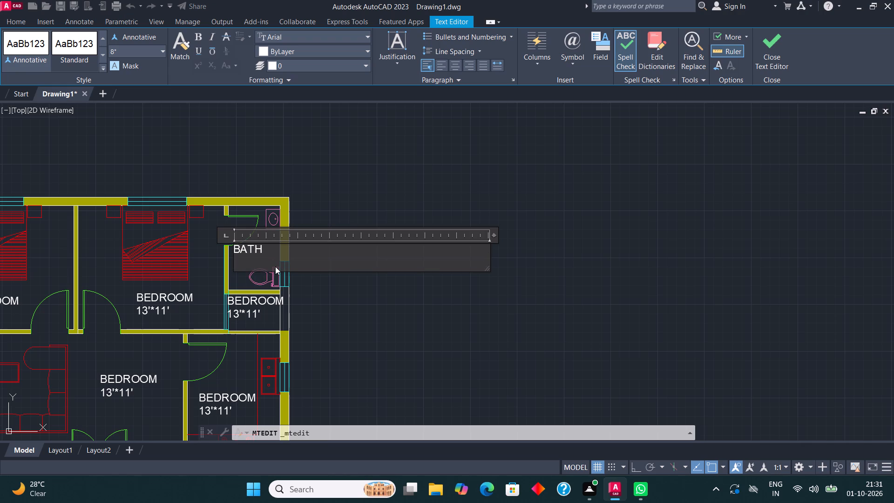
type("3'")
type("*7'6\"")
left_click(784, 45)
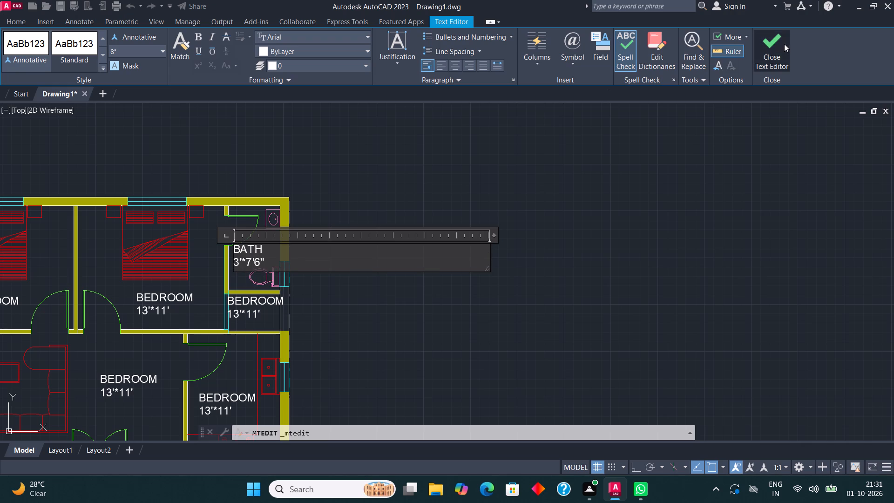
Replace the label text in the small space below the upper-right bathroom with OPEN.
left_click(250, 301)
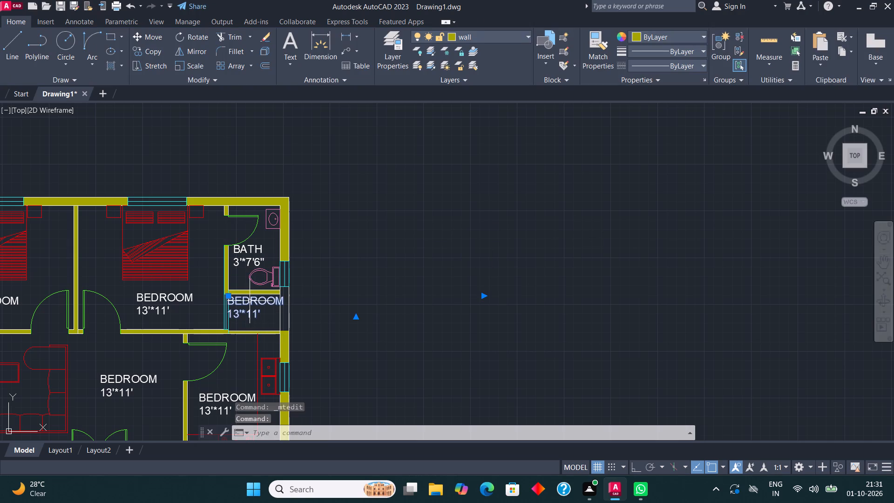
right_click(249, 301)
left_click(304, 186)
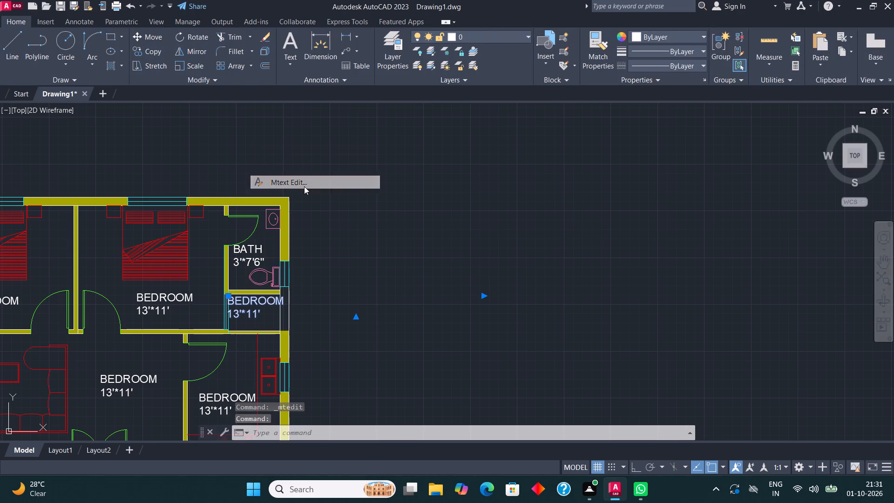
left_click(275, 320)
key("BackSpace")
key("BackSpace")
key("BackSpace")
key("BackSpace")
key("BackSpace")
key("BackSpace")
key("BackSpace")
key("BackSpace")
key("BackSpace")
key("BackSpace")
key("BackSpace")
key("BackSpace")
key("BackSpace")
key("BackSpace")
key("BackSpace")
key("BackSpace")
key("BackSpace")
key("BackSpace")
key("BackSpace")
key("BackSpace")
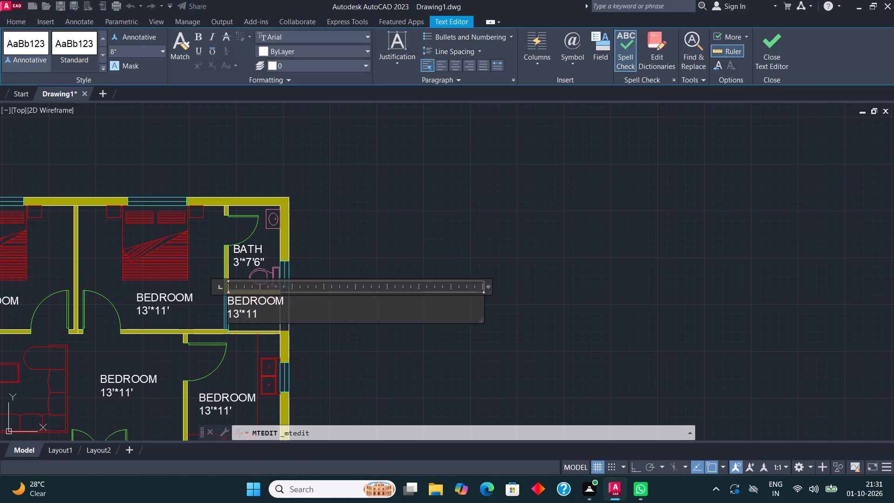
type("OPEN")
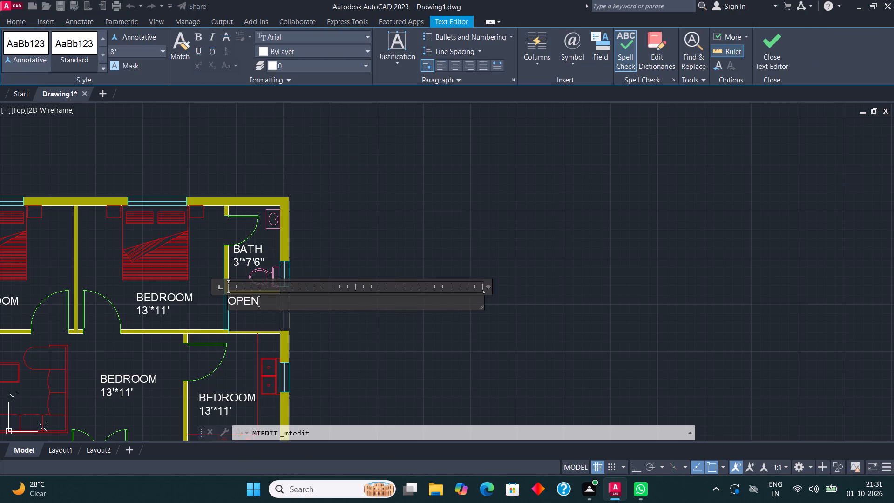
left_click(752, 42)
left_click(769, 42)
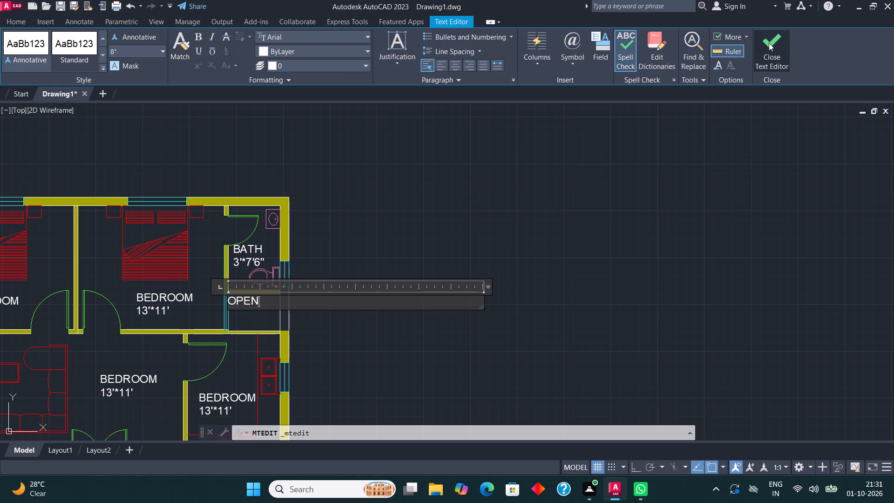
Move the OPEN label to the middle of the small space below the upper-right bathroom.
left_click(237, 300)
scroll(240, 297, "up", 3)
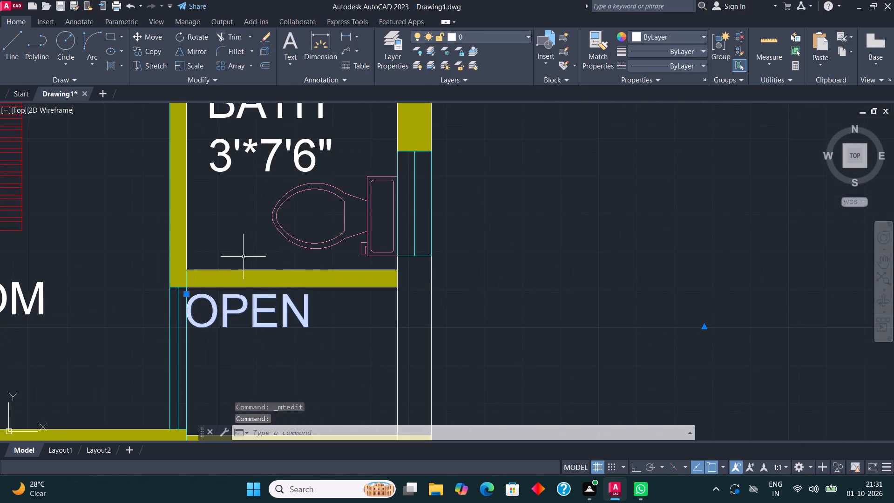
left_click(156, 34)
left_click(242, 316)
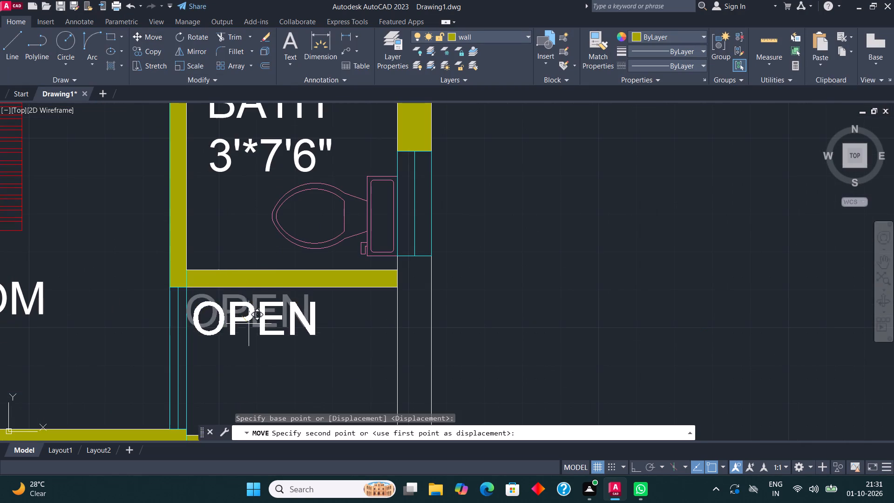
left_click(279, 357)
Replace the label text in the central sofa room with TV LOUNGE and 22'*11' on two lines.
scroll(300, 303, "down", 3)
middle_click_drag(298, 257, 295, 214)
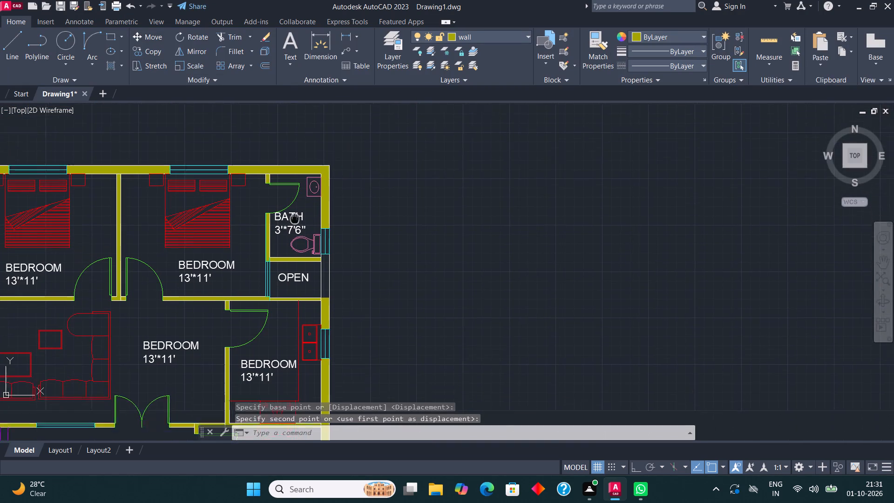
middle_click_drag(295, 214, 291, 196)
scroll(325, 239, "down", 2)
middle_click_drag(216, 311, 242, 314)
scroll(263, 292, "up", 1)
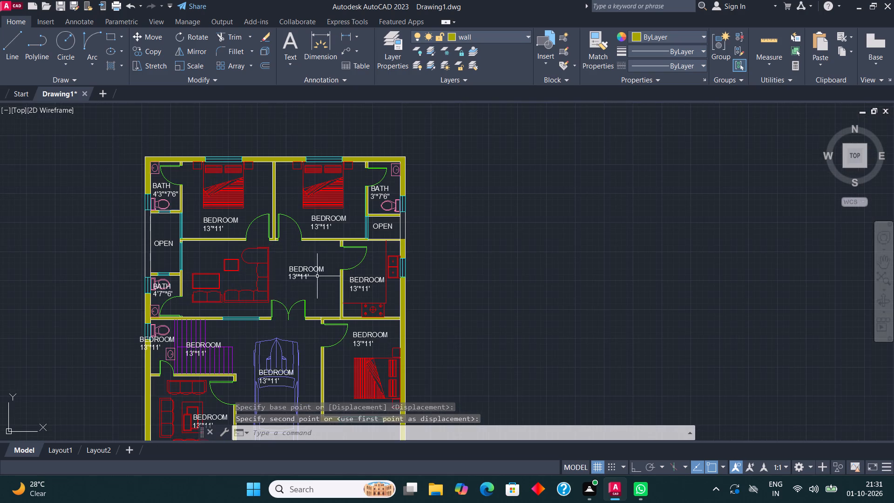
middle_click_drag(320, 276, 319, 281)
scroll(317, 281, "up", 2)
left_click(290, 269)
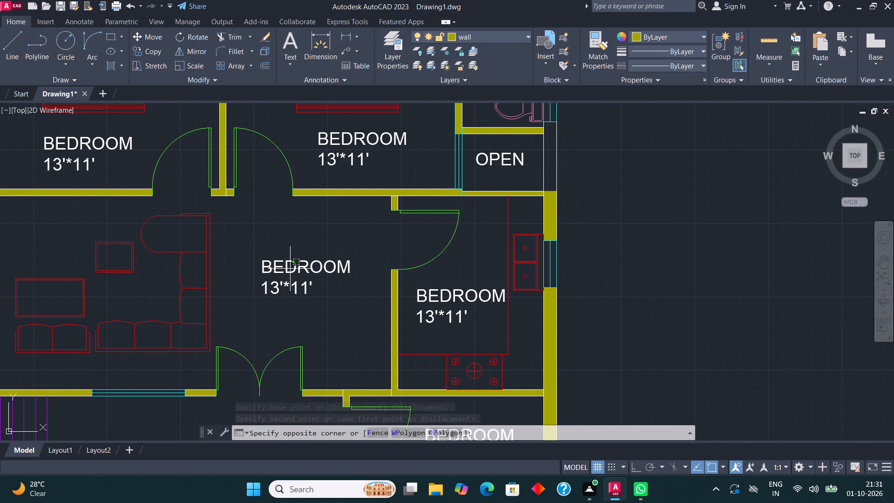
left_click(274, 268)
scroll(321, 269, "up", 3)
right_click(299, 270)
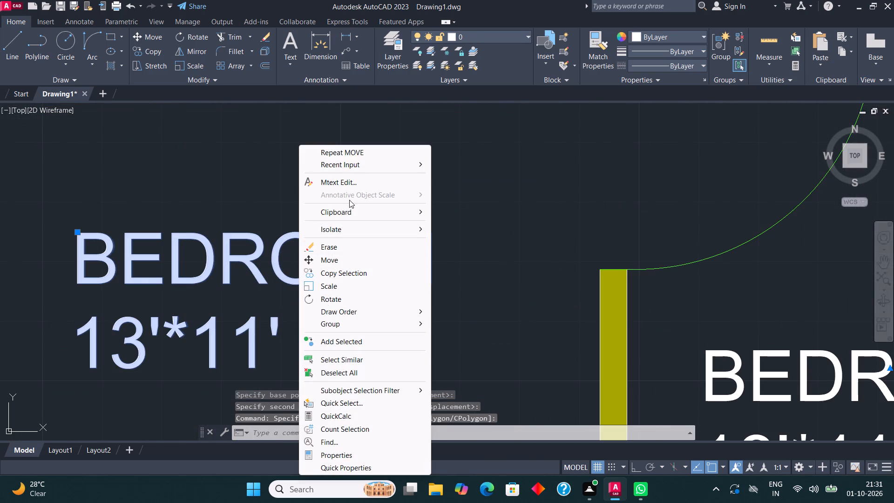
left_click(350, 184)
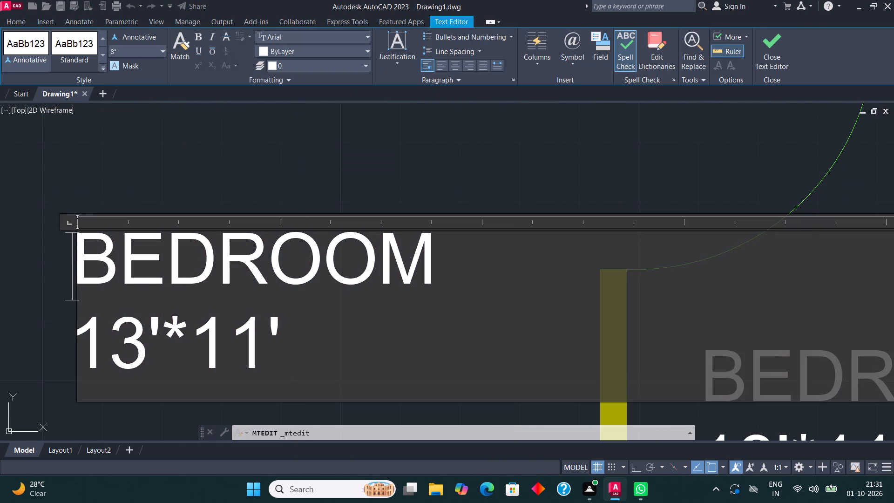
left_click(329, 350)
key("BackSpace")
key("BackSpace")
key("BackSpace")
key("BackSpace")
key("BackSpace")
key("BackSpace")
key("BackSpace")
key("BackSpace")
key("BackSpace")
key("BackSpace")
key("BackSpace")
key("BackSpace")
key("BackSpace")
key("BackSpace")
key("BackSpace")
key("BackSpace")
key("BackSpace")
key("BackSpace")
key("BackSpace")
key("BackSpace")
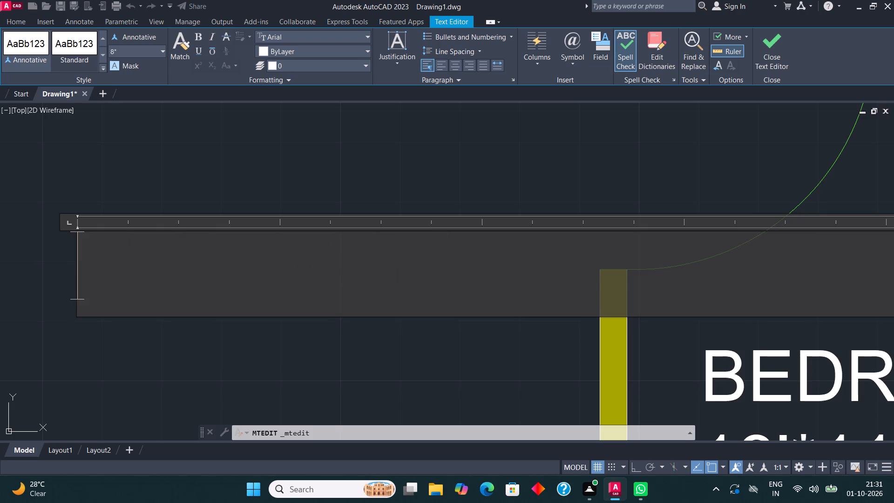
type("TV")
key("space")
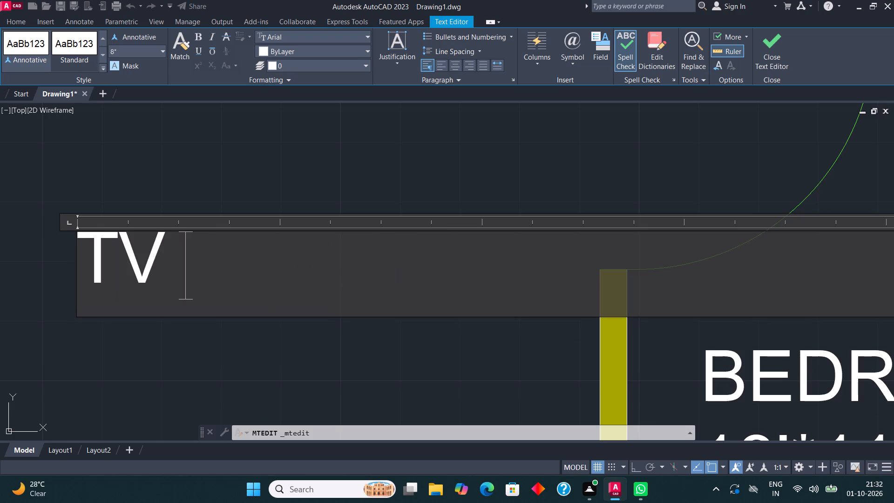
type("LOUN")
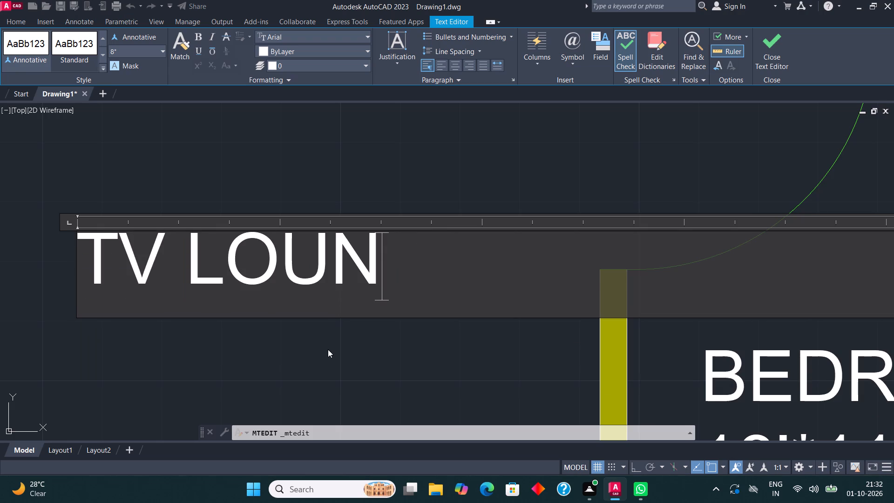
type("GE")
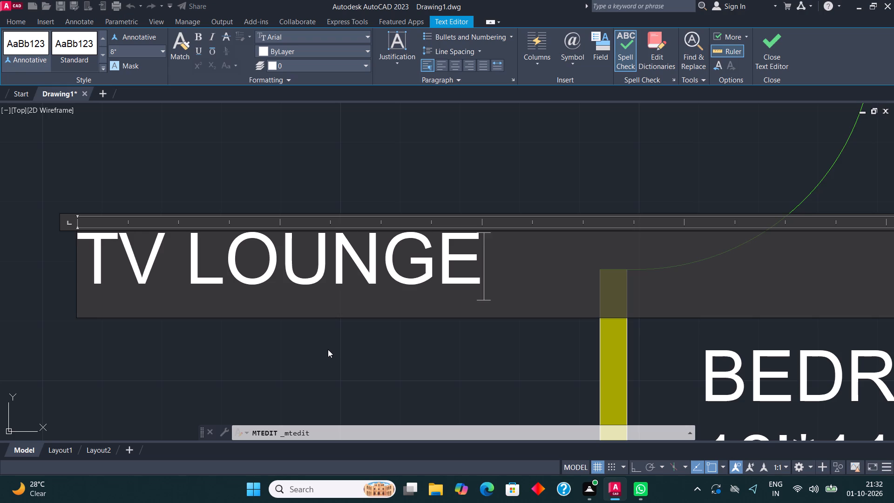
key("BackSpace")
type("22'")
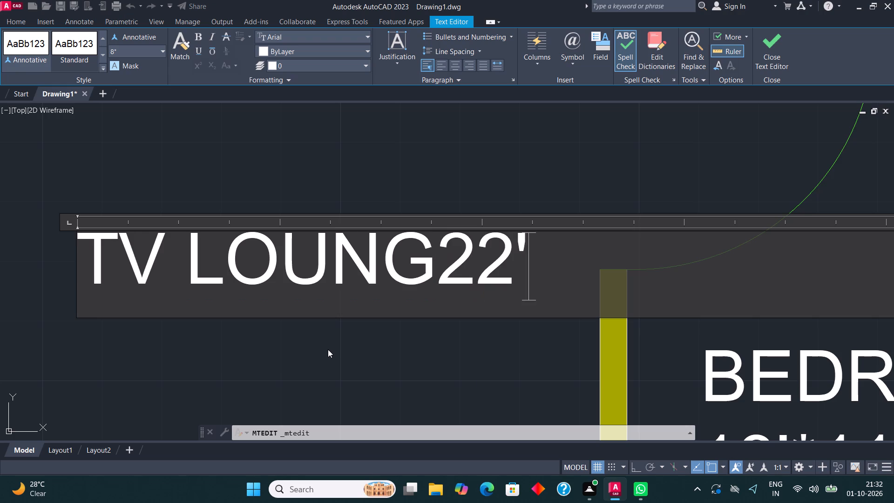
type("*11'")
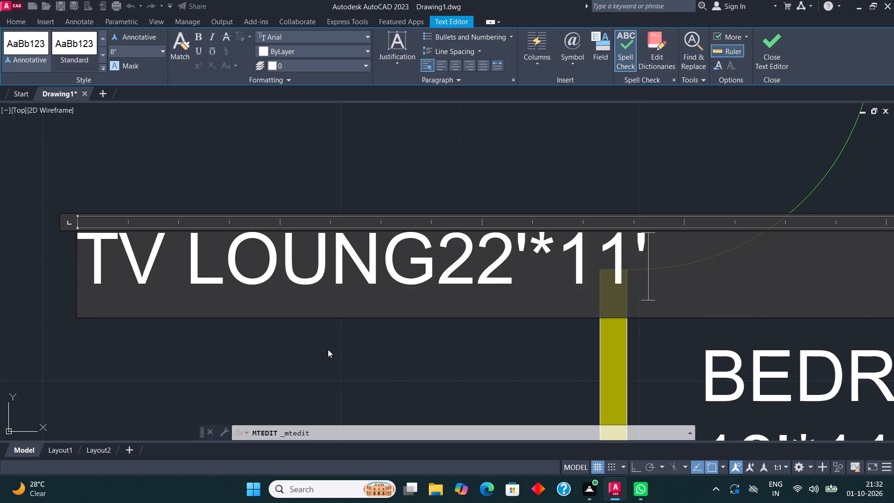
left_click(450, 250)
key("Return")
left_click(477, 258)
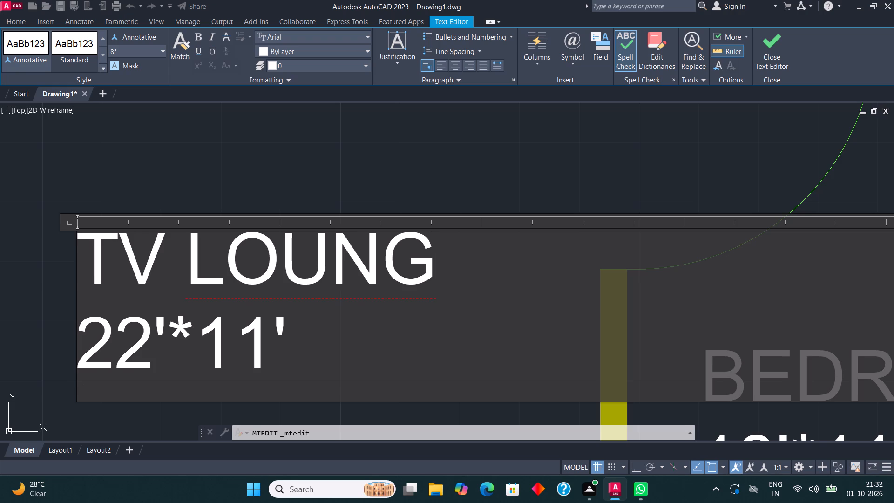
key("e")
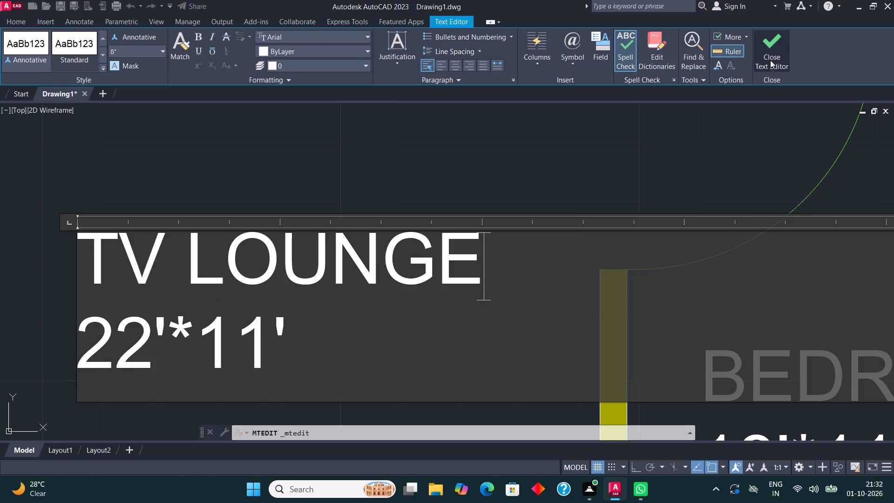
left_click(770, 59)
Replace the label text in the room with the stove and sink with KITCHEN and 8'3"*11' on two lines.
scroll(331, 263, "down", 3)
scroll(293, 264, "down", 1)
middle_click_drag(311, 266, 322, 265)
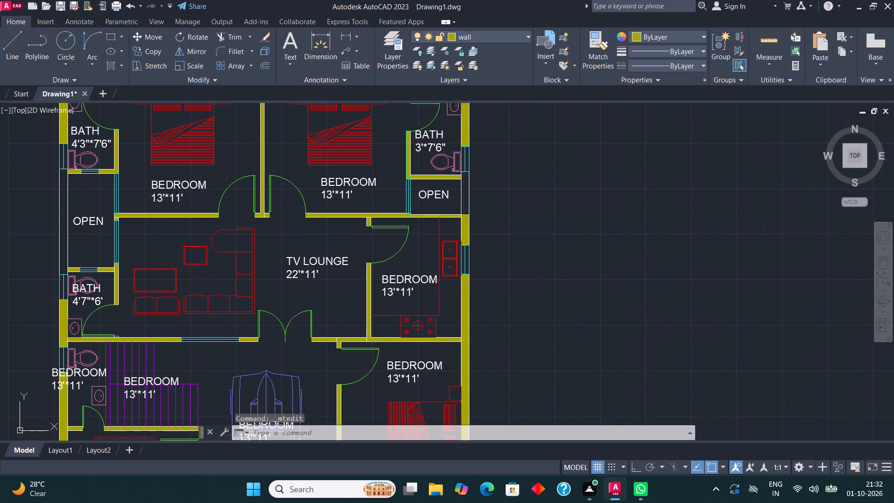
scroll(381, 310, "up", 2)
left_click(398, 272)
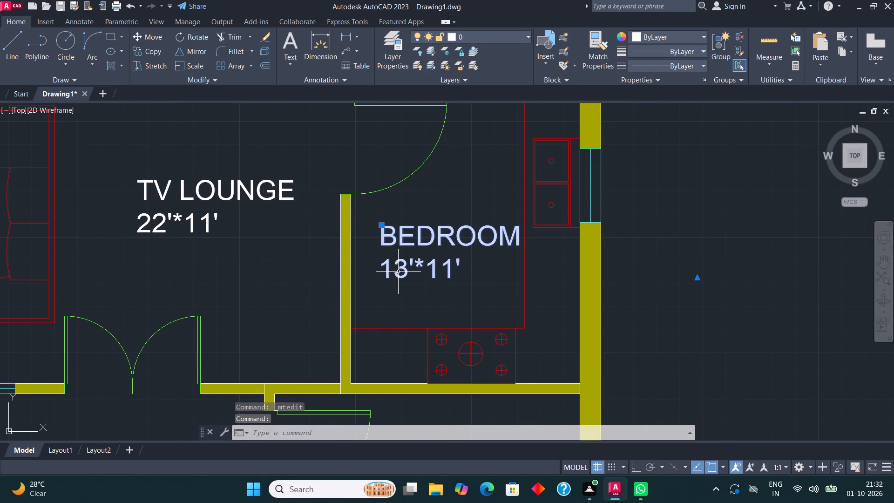
right_click(398, 272)
left_click(463, 181)
scroll(279, 302, "down", 1)
middle_click_drag(243, 307, 197, 313)
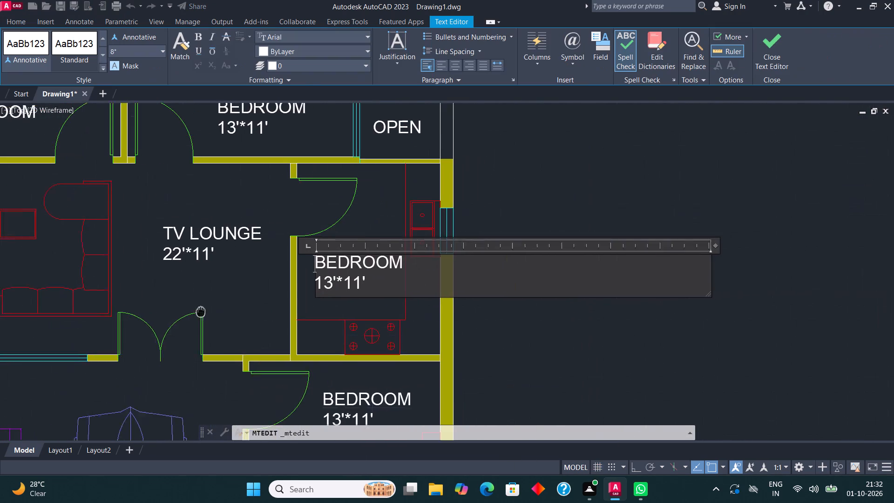
middle_click_drag(197, 313, 144, 321)
scroll(303, 299, "up", 2)
left_click(298, 299)
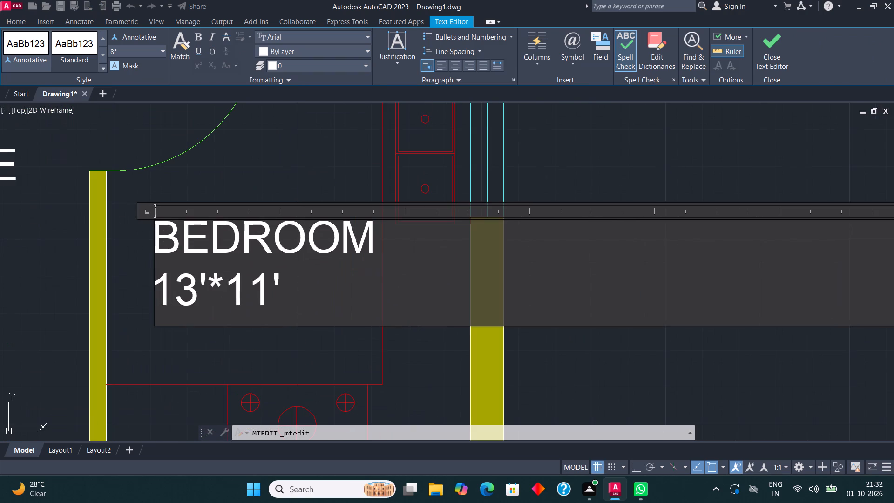
key("BackSpace")
key("BackSpace")
key("BackSpace")
key("BackSpace")
key("BackSpace")
key("BackSpace")
key("BackSpace")
key("BackSpace")
key("BackSpace")
key("BackSpace")
key("BackSpace")
key("BackSpace")
key("BackSpace")
key("BackSpace")
key("BackSpace")
key("BackSpace")
key("BackSpace")
key("BackSpace")
key("BackSpace")
key("BackSpace")
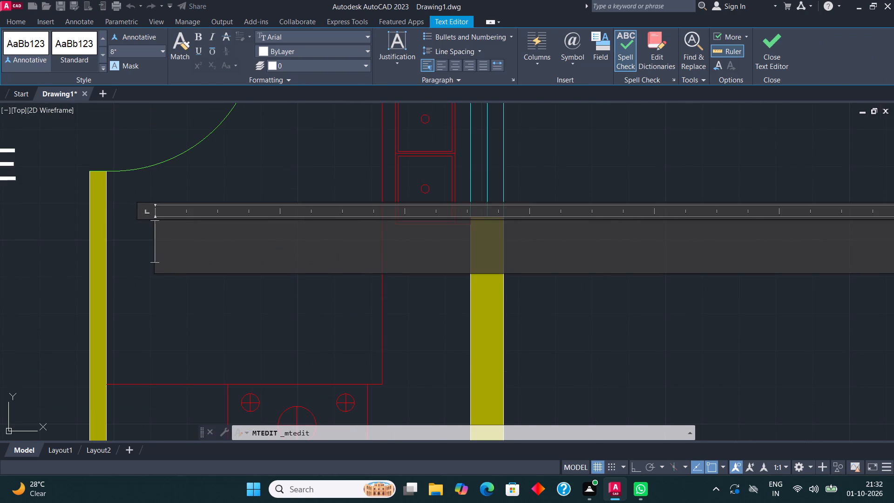
type("KITCHEN")
key("Return")
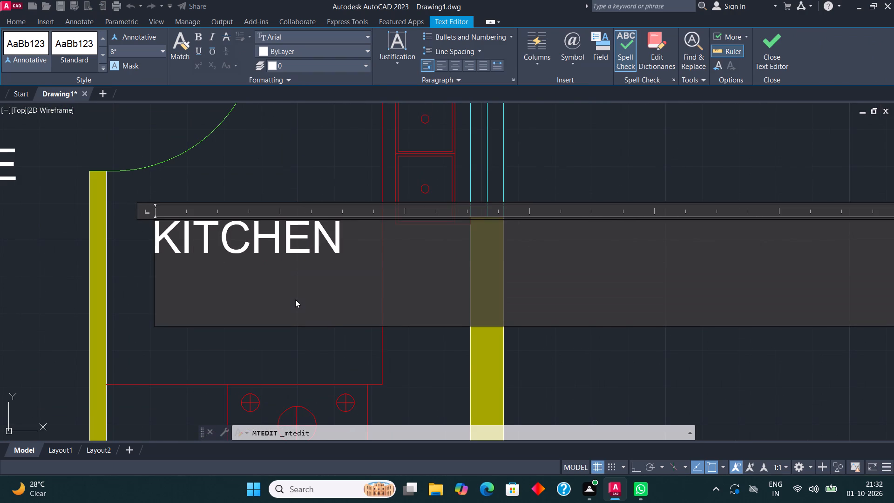
type("8'3\"*")
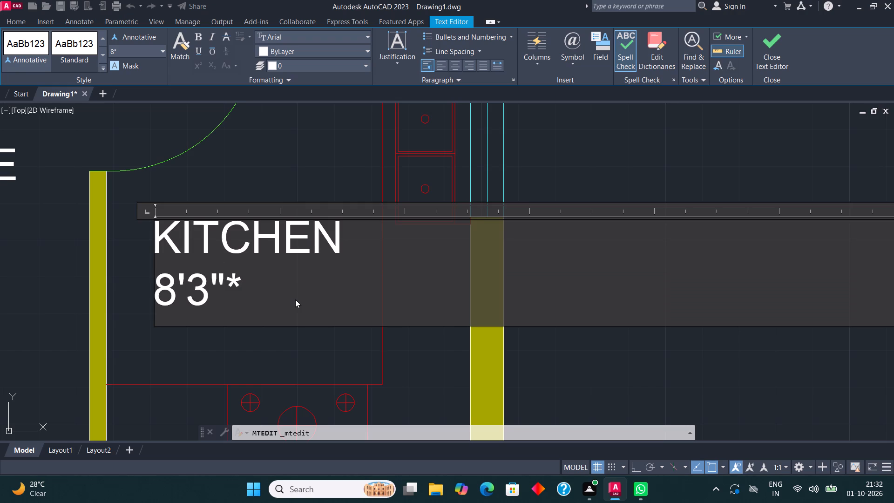
type("11'")
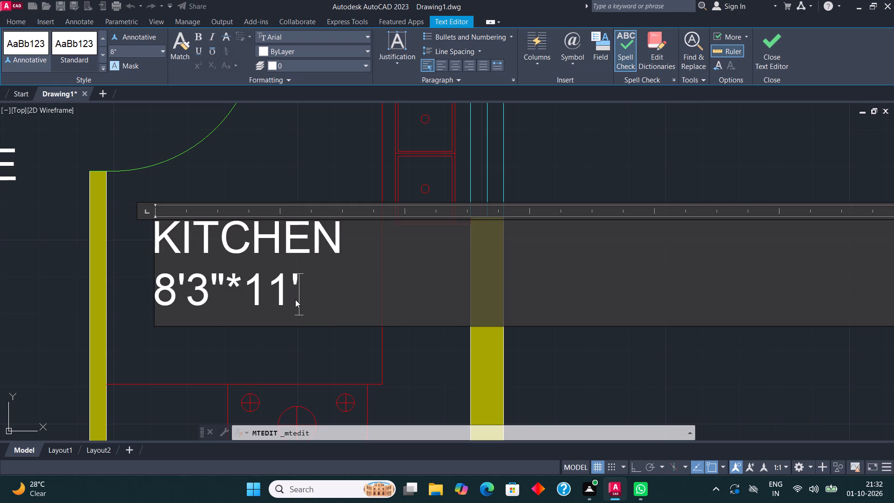
left_click(775, 57)
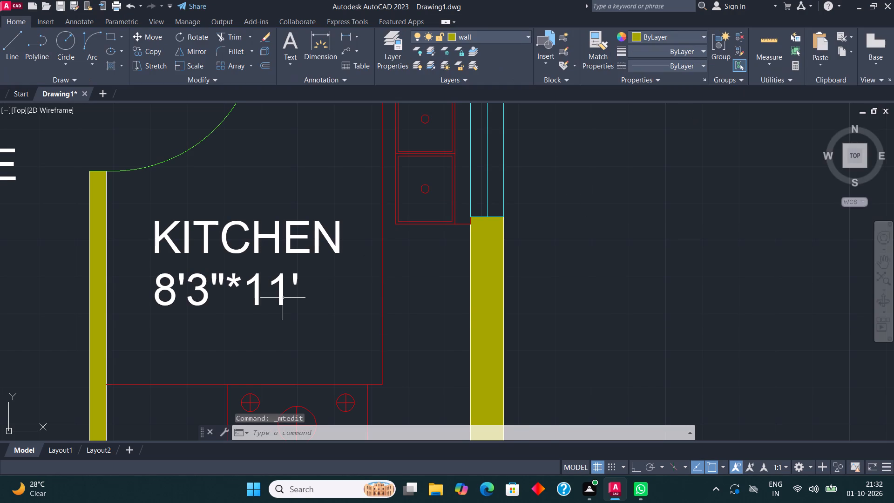
Replace the label text at the small bathroom beside the stairs with BATH and 4'7.5"*6' on two lines.
middle_click_drag(285, 298, 336, 292)
scroll(371, 339, "down", 4)
middle_click_drag(276, 309, 377, 274)
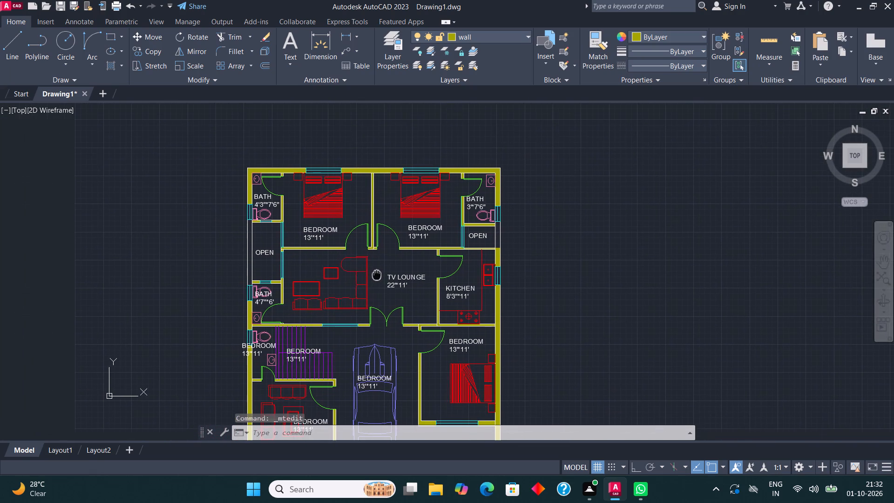
middle_click_drag(341, 320, 298, 241)
scroll(186, 281, "up", 3)
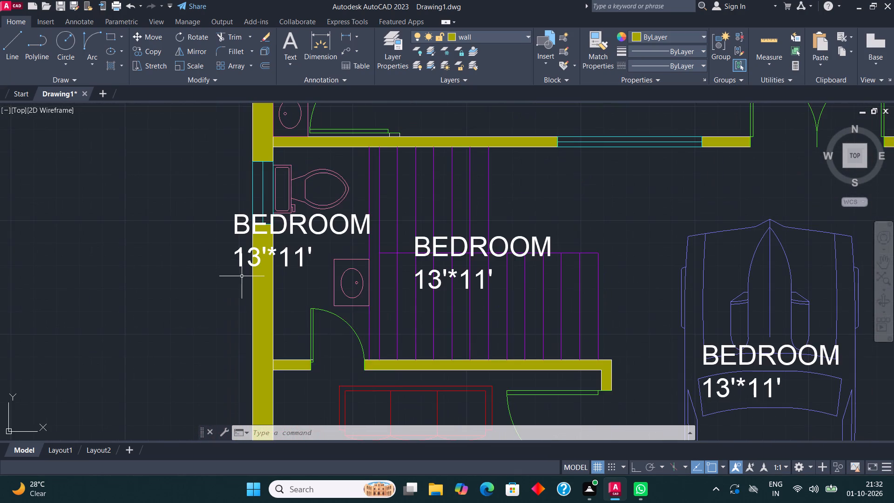
middle_click_drag(247, 282, 168, 395)
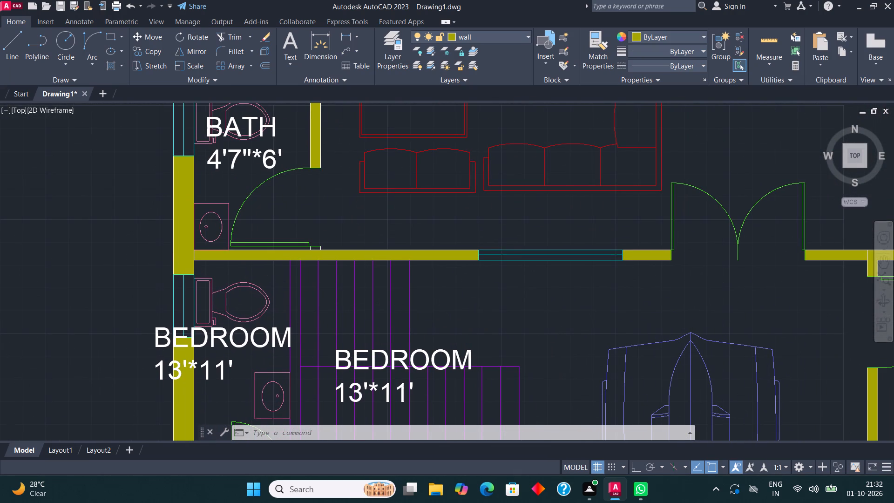
left_click(222, 344)
right_click(223, 344)
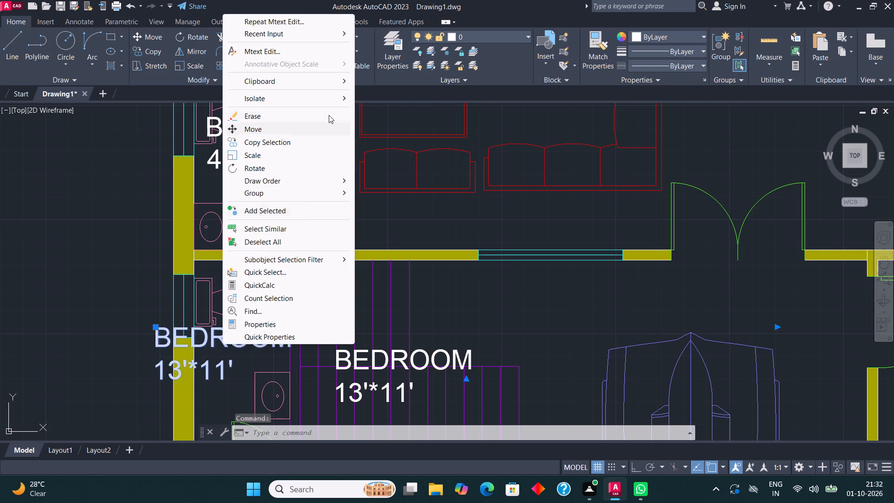
left_click(285, 56)
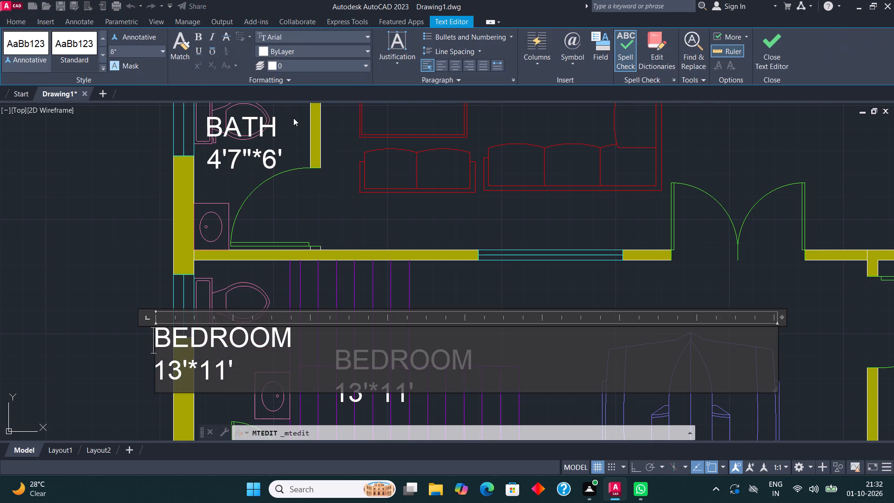
left_click(257, 369)
key("BackSpace")
key("BackSpace")
key("BackSpace")
key("BackSpace")
key("BackSpace")
key("BackSpace")
key("BackSpace")
key("BackSpace")
key("BackSpace")
key("BackSpace")
key("BackSpace")
key("BackSpace")
key("BackSpace")
key("BackSpace")
key("BackSpace")
key("BackSpace")
key("BackSpace")
key("BackSpace")
key("BackSpace")
key("BackSpace")
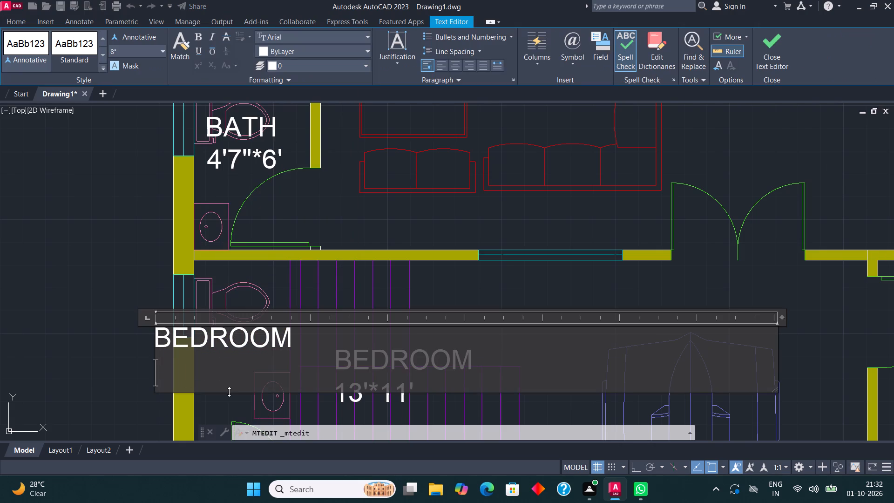
type("BATH")
key("Return")
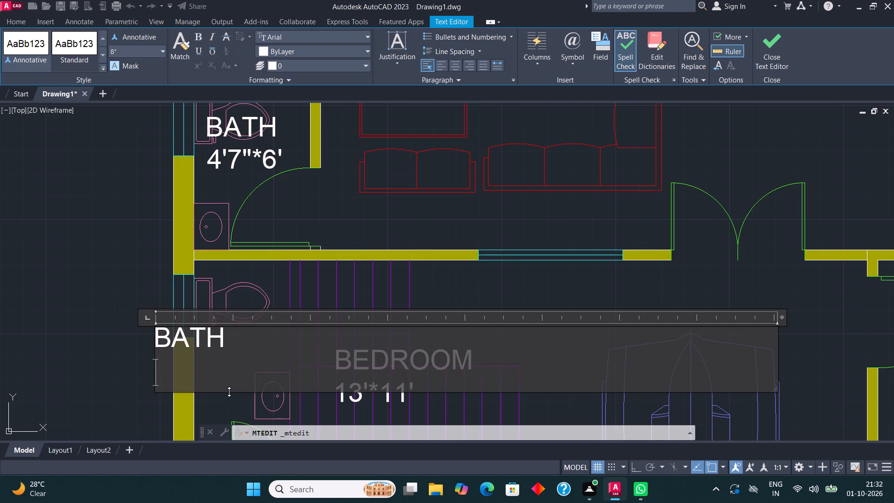
type("4'")
type("7.5\"*")
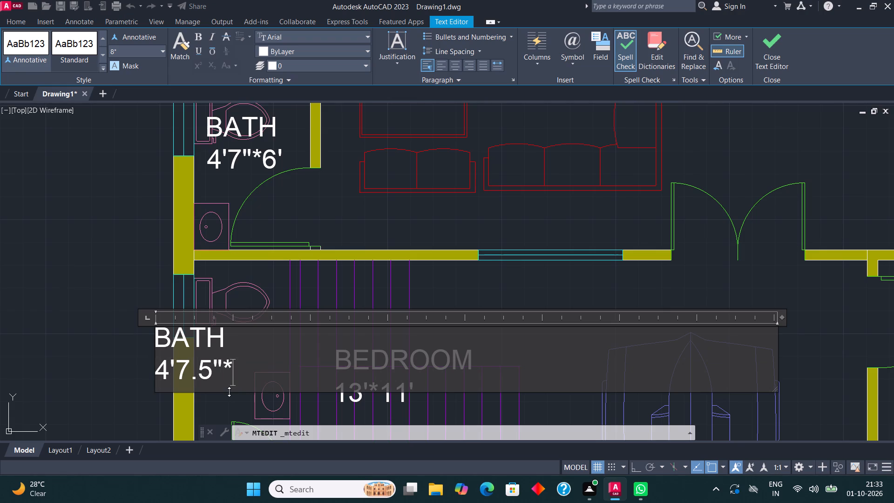
type("6'")
left_click(761, 50)
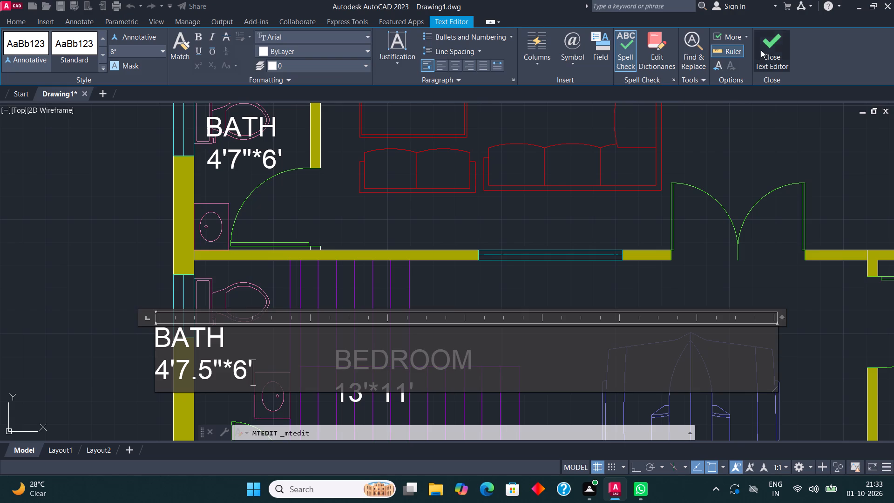
Move the BATH 4'7.5"*6' label off the outer wall into the small bathroom beside the stairs.
middle_click_drag(339, 262, 308, 189)
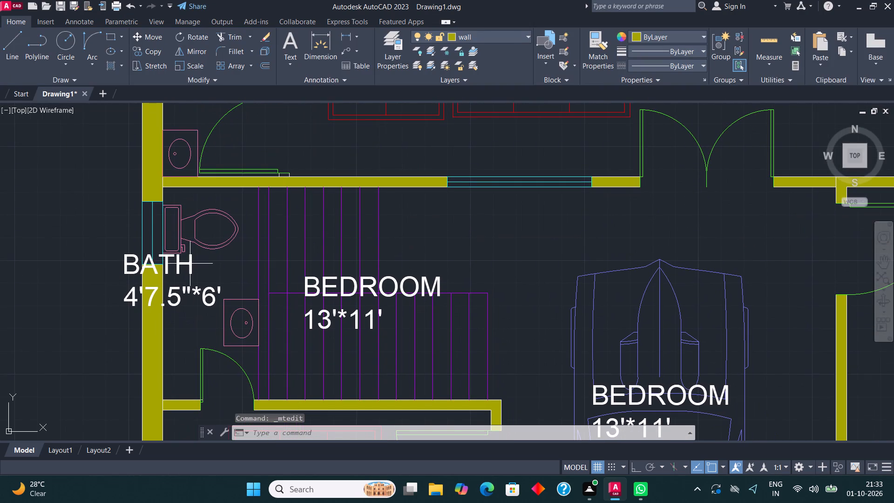
left_click(188, 265)
left_click(160, 33)
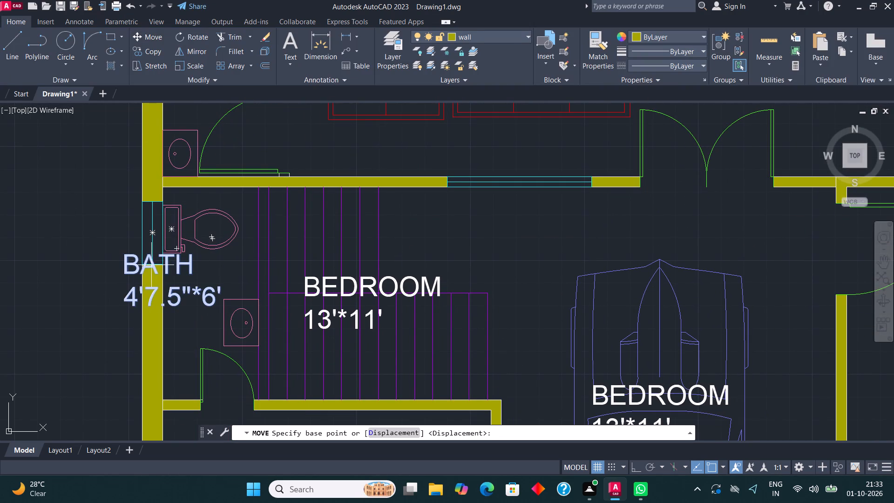
left_click(156, 278)
left_click(172, 235)
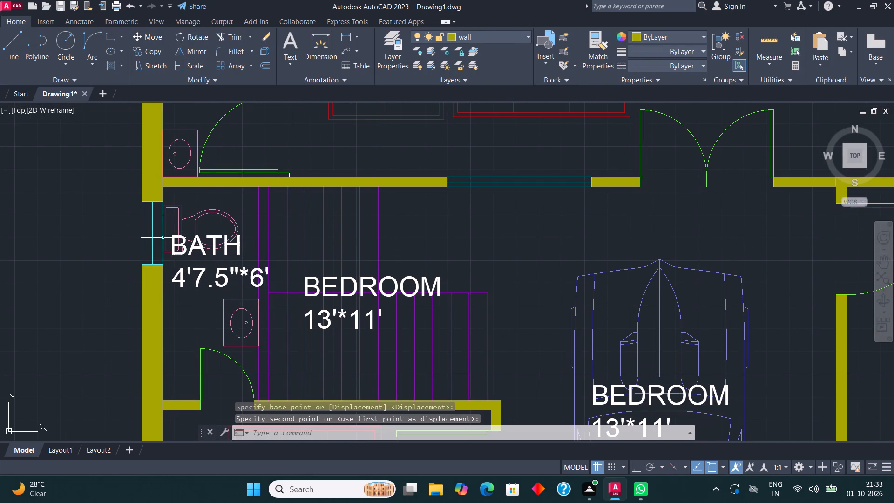
Replace the label text on the staircase with STAIRS and 7' WIDE on two lines.
middle_click_drag(348, 354, 268, 372)
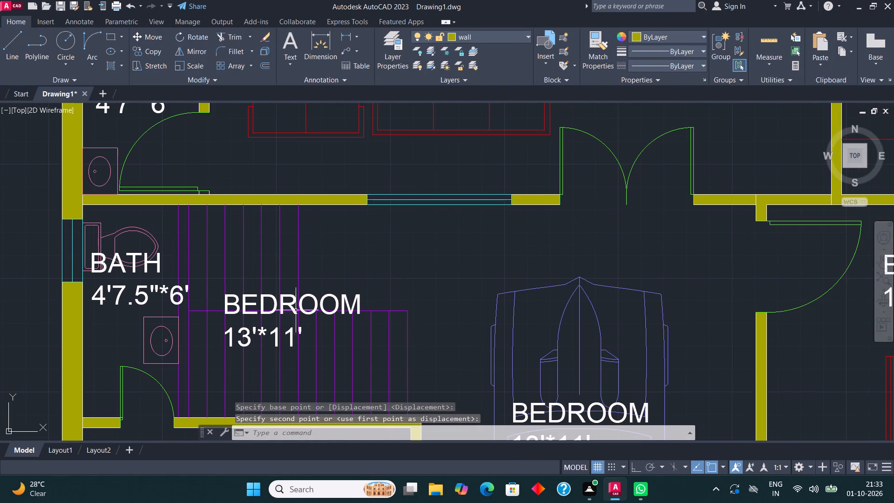
left_click(297, 310)
right_click(297, 310)
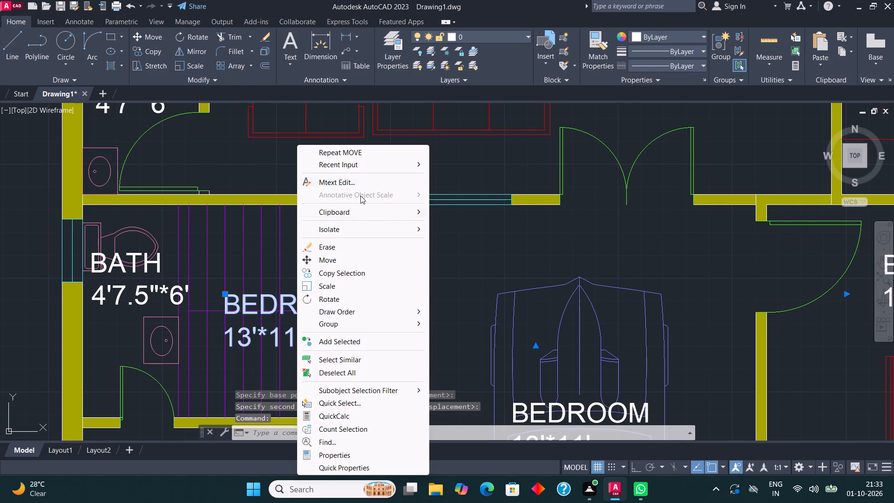
left_click(360, 186)
left_click(289, 351)
left_click(307, 339)
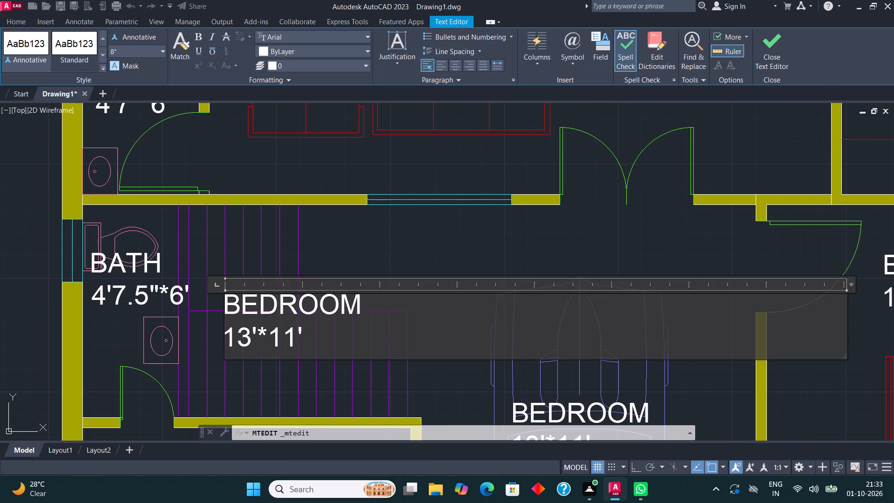
key("BackSpace")
key("BackSpace")
key("BackSpace")
key("BackSpace")
key("BackSpace")
key("BackSpace")
key("BackSpace")
key("BackSpace")
key("BackSpace")
key("BackSpace")
key("BackSpace")
key("BackSpace")
key("BackSpace")
key("BackSpace")
key("BackSpace")
key("BackSpace")
key("BackSpace")
key("BackSpace")
key("BackSpace")
key("BackSpace")
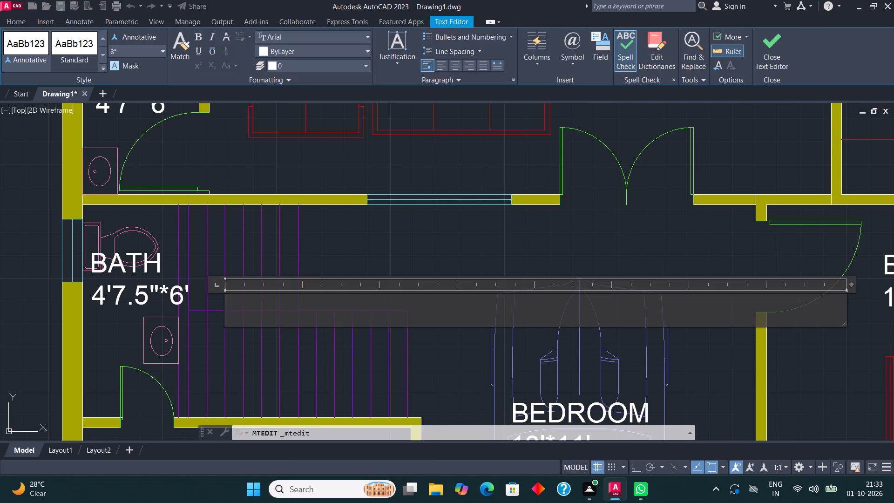
type("STAIRS")
key("Return")
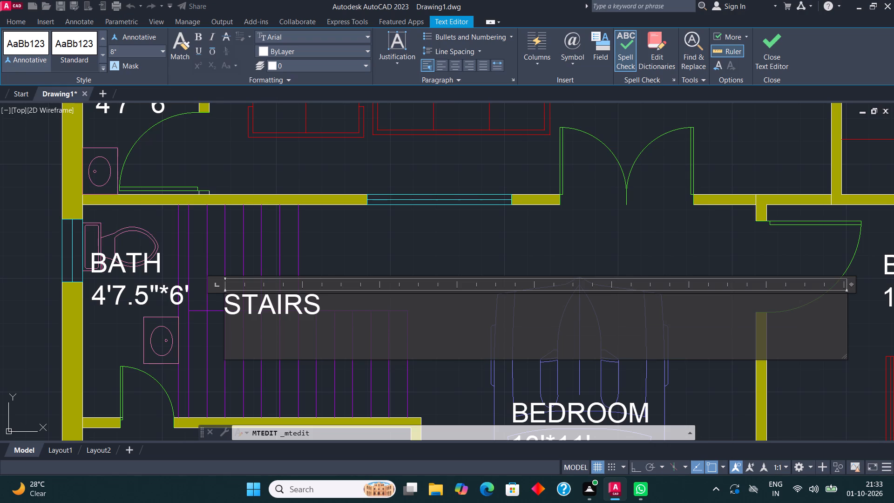
type("7' WIDE")
left_click(762, 48)
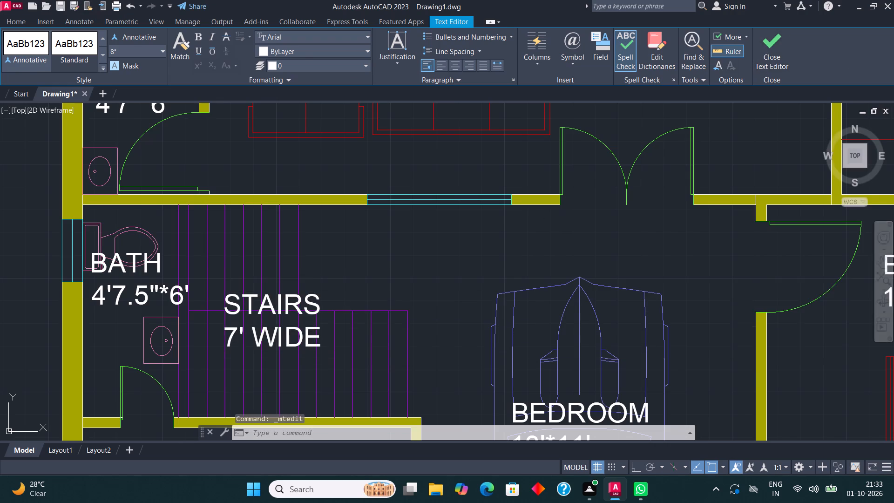
Replace the label text over the parked car with PORCH and 11'6"*20' on two lines.
scroll(526, 222, "down", 1)
middle_click_drag(523, 221, 291, 225)
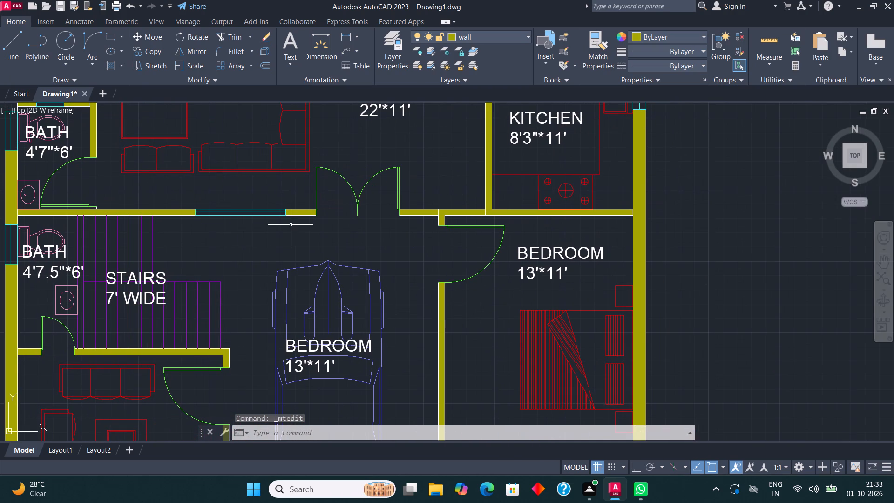
middle_click_drag(335, 299, 337, 223)
left_click(329, 272)
right_click(329, 272)
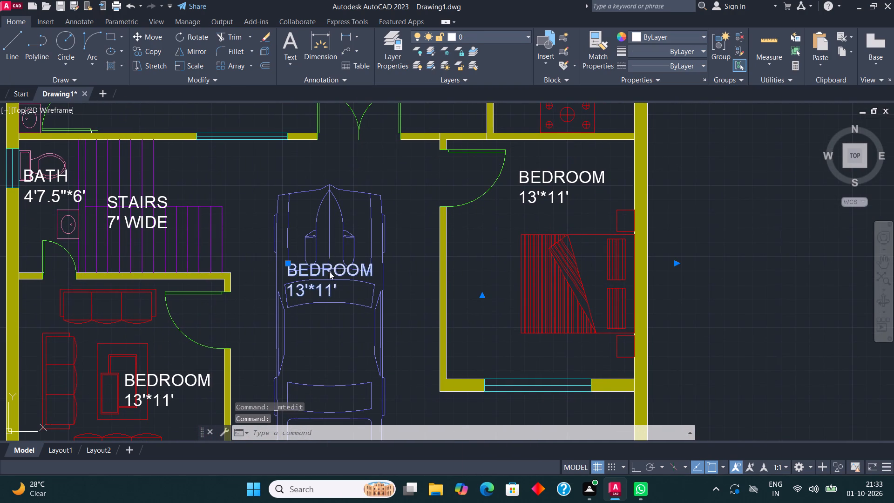
left_click(391, 182)
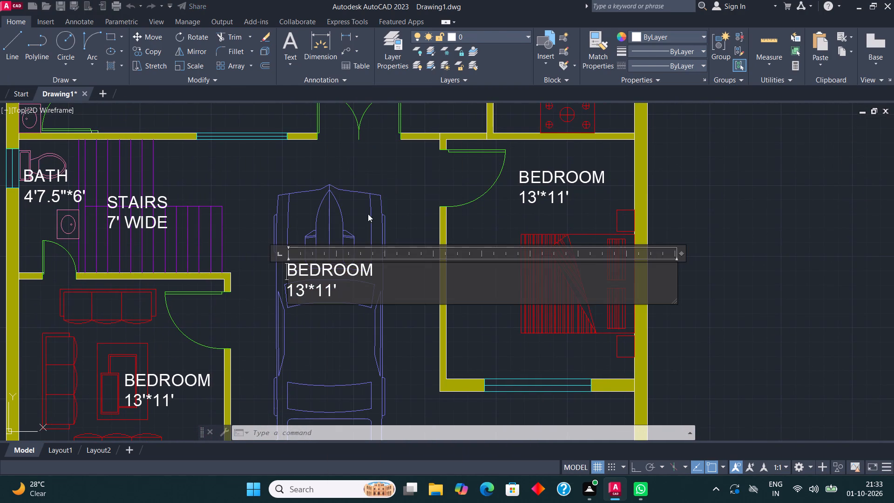
left_click(359, 297)
key("BackSpace")
key("BackSpace")
key("BackSpace")
key("BackSpace")
key("BackSpace")
key("BackSpace")
key("BackSpace")
key("BackSpace")
key("BackSpace")
key("BackSpace")
key("BackSpace")
key("BackSpace")
key("BackSpace")
key("BackSpace")
key("BackSpace")
key("BackSpace")
key("BackSpace")
key("BackSpace")
key("BackSpace")
key("BackSpace")
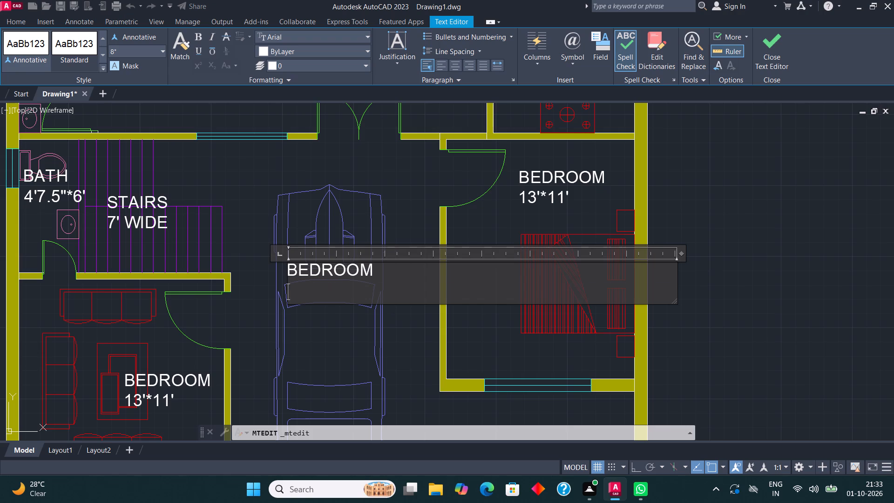
type("PORCH")
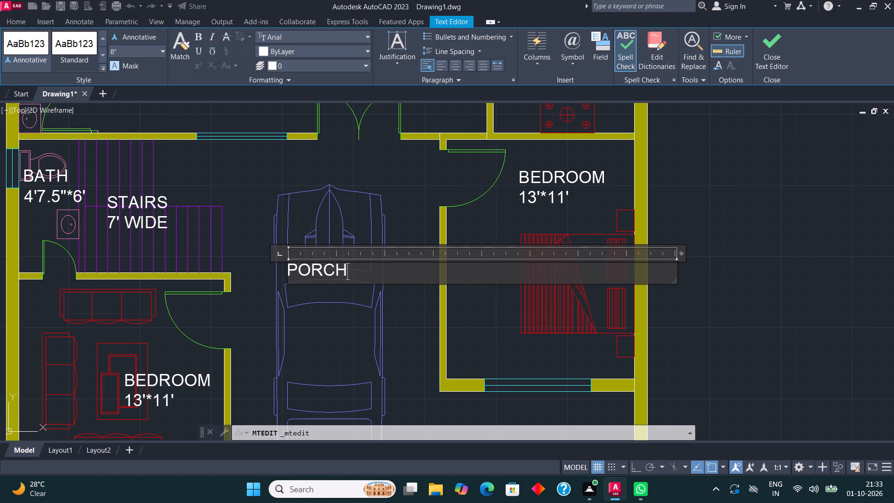
key("Return")
type("11'9")
key("BackSpace")
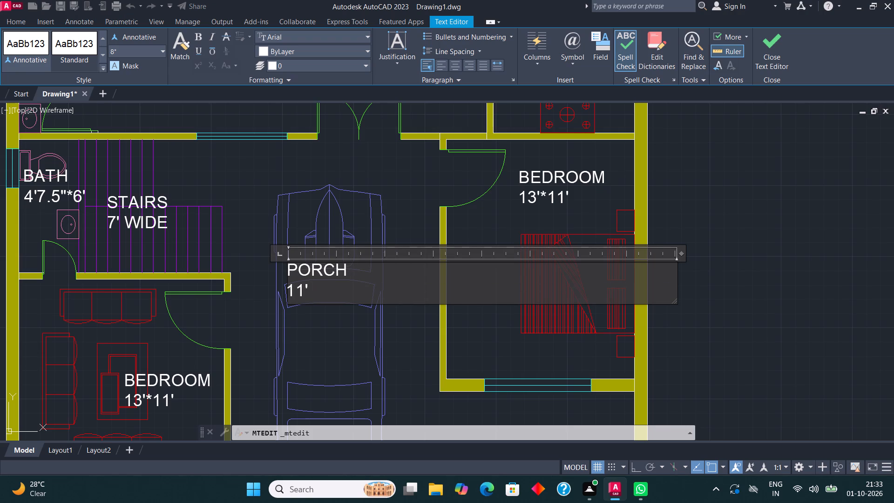
type("6\"")
type("*20'")
left_click(757, 52)
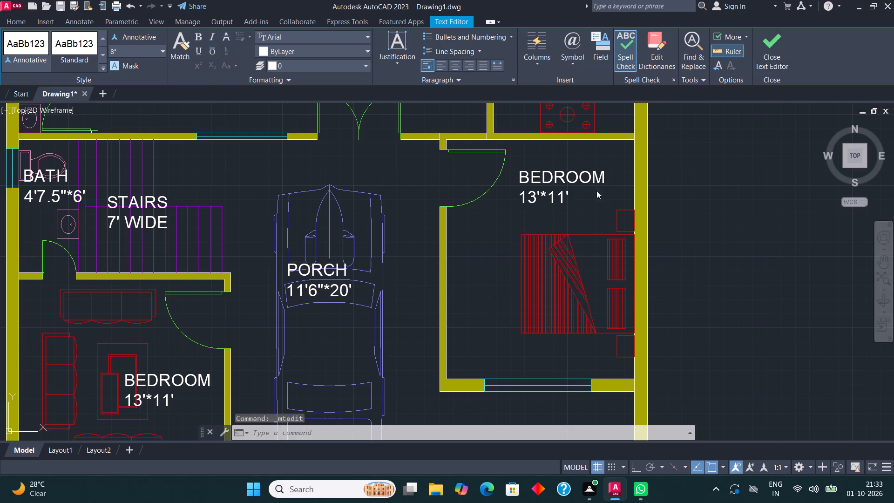
Replace the label text in the sofa room below the stairs with DRAWING and 12'*12'7.5" on two lines.
middle_click_drag(525, 232, 542, 107)
middle_click_drag(189, 231, 258, 248)
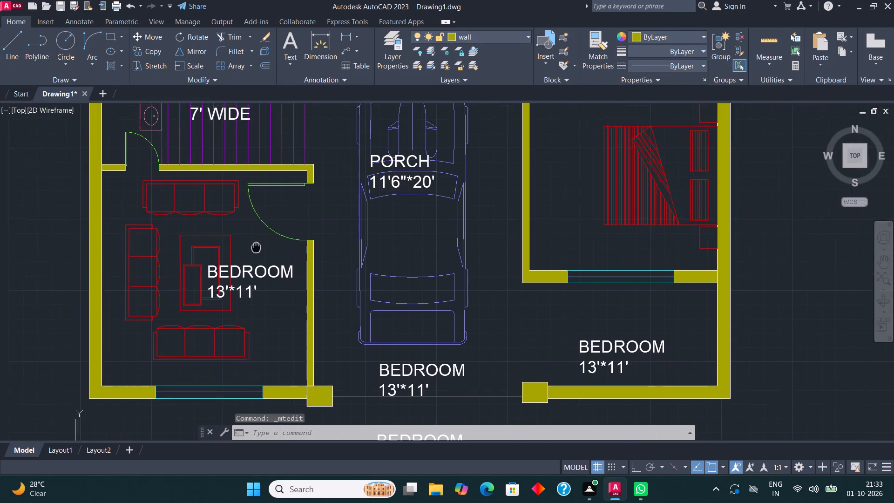
middle_click_drag(258, 248, 265, 248)
scroll(264, 269, "up", 2)
left_click(256, 281)
left_click(249, 272)
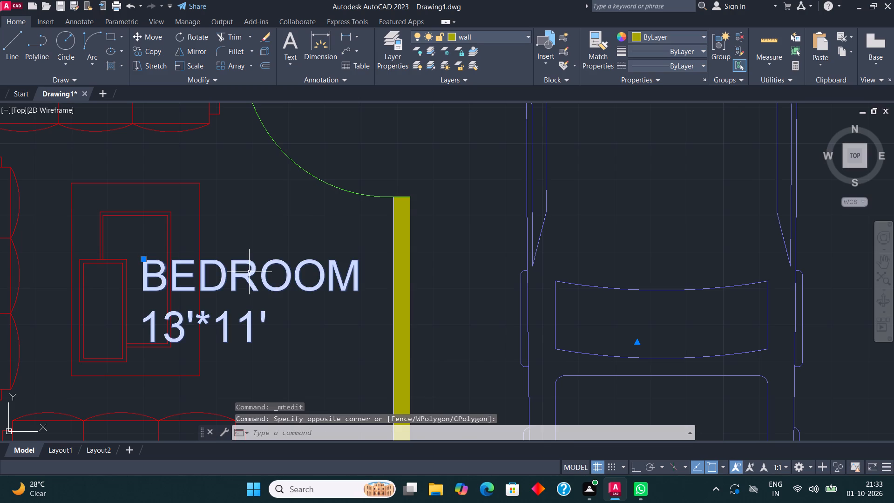
right_click(247, 272)
left_click(320, 183)
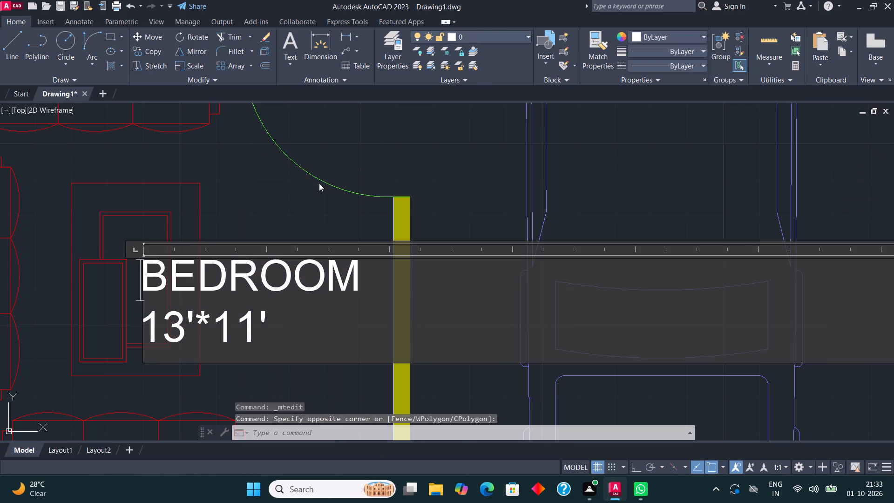
left_click(284, 310)
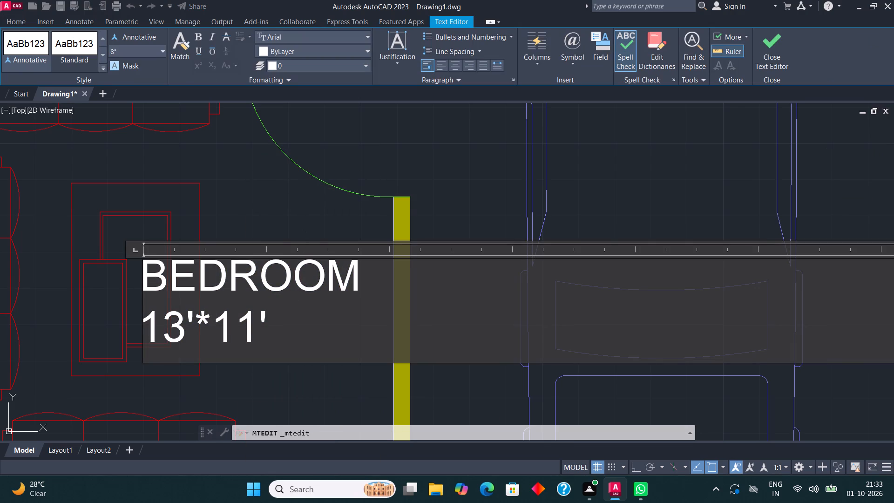
left_click(297, 324)
key("BackSpace")
key("BackSpace")
key("BackSpace")
key("BackSpace")
key("BackSpace")
key("BackSpace")
key("BackSpace")
key("BackSpace")
key("BackSpace")
key("BackSpace")
key("BackSpace")
key("BackSpace")
key("BackSpace")
key("BackSpace")
key("BackSpace")
key("BackSpace")
key("BackSpace")
key("BackSpace")
key("BackSpace")
key("BackSpace")
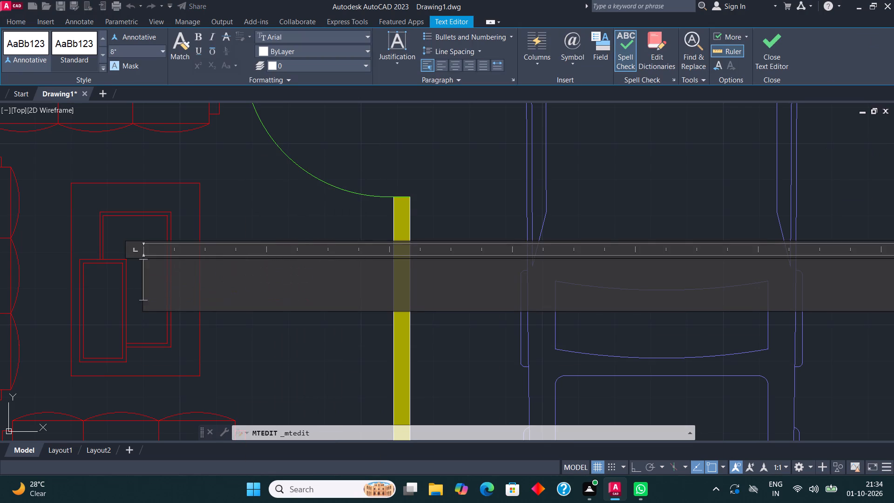
type("DRAWING")
key("Return")
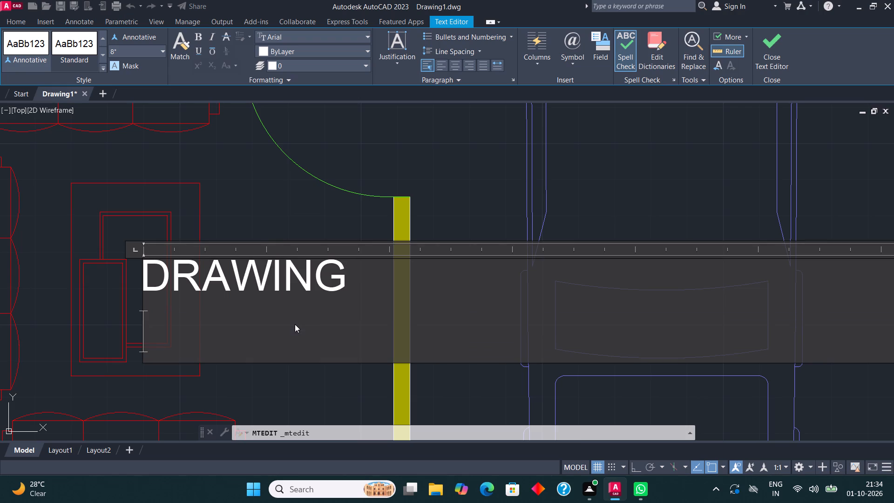
type("12'")
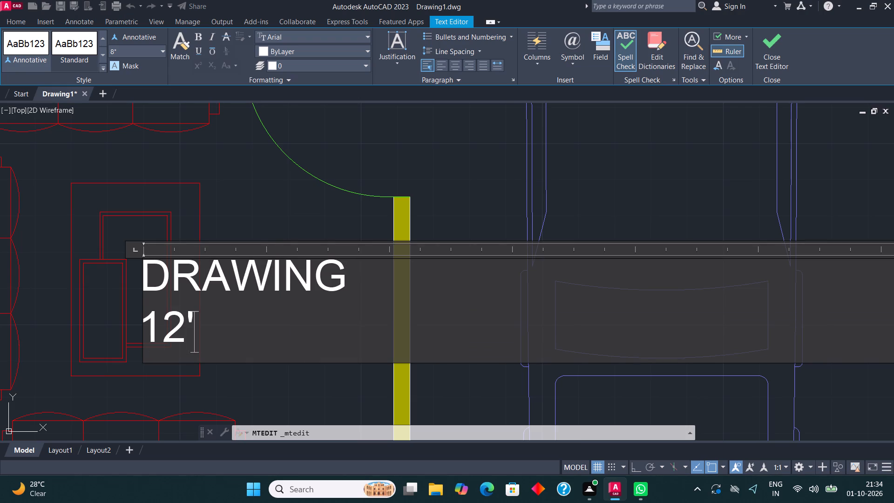
key("asterisk")
type("12")
type("'7.5\"")
key("Return")
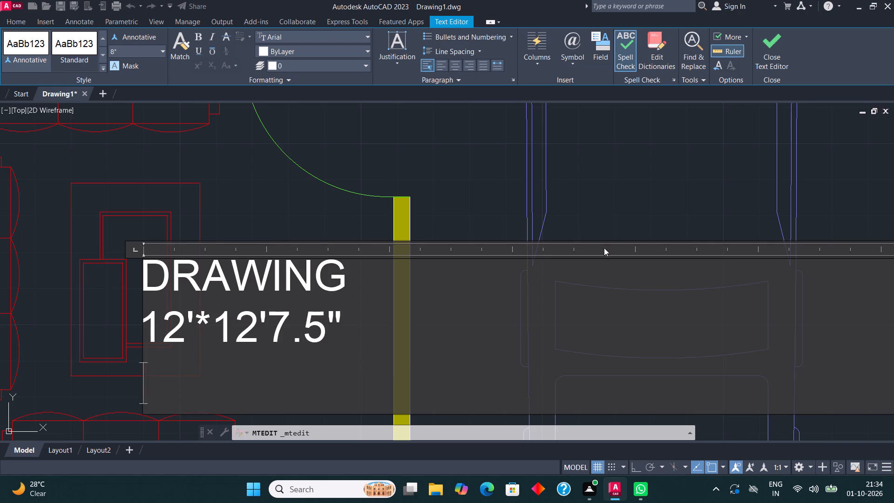
left_click(775, 48)
Change the size line of the BEDROOM label in the room below the kitchen to 11'*14'.
scroll(393, 280, "down", 3)
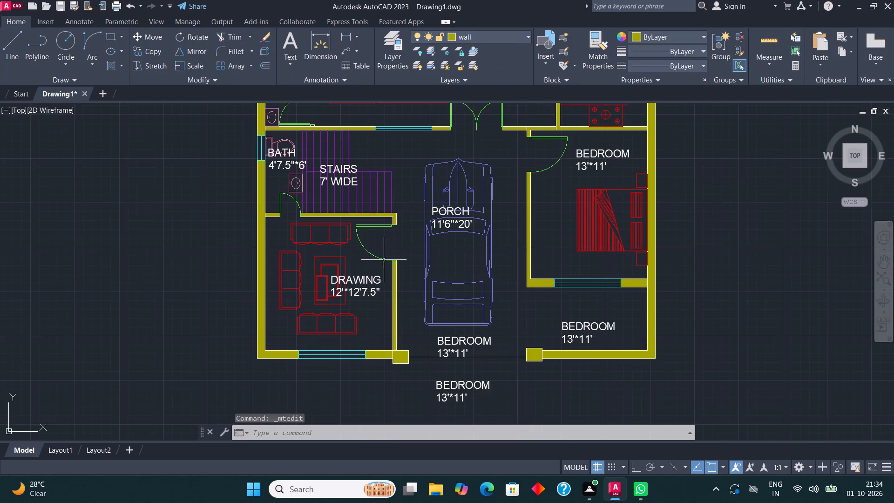
middle_click_drag(378, 254, 233, 252)
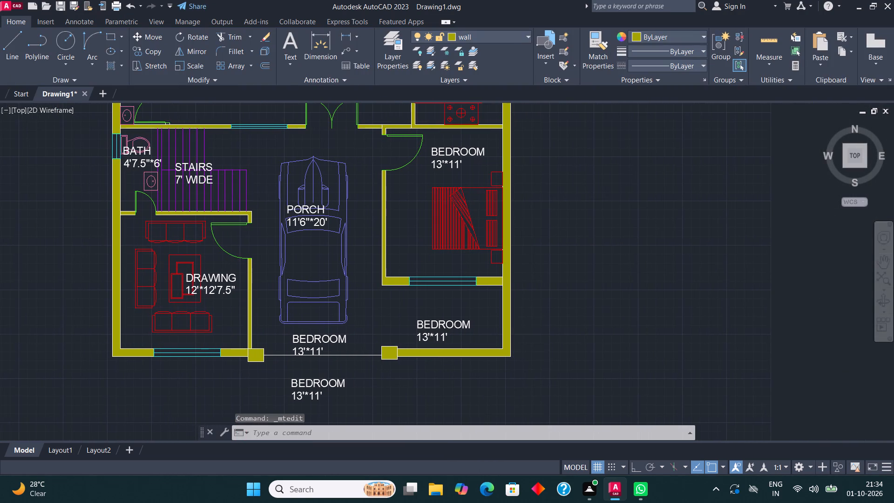
middle_click_drag(387, 304, 318, 305)
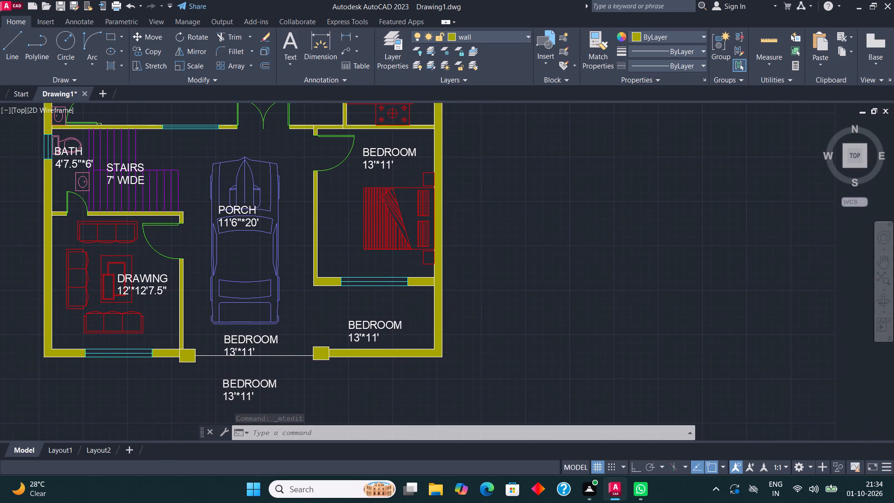
middle_click_drag(381, 355, 359, 381)
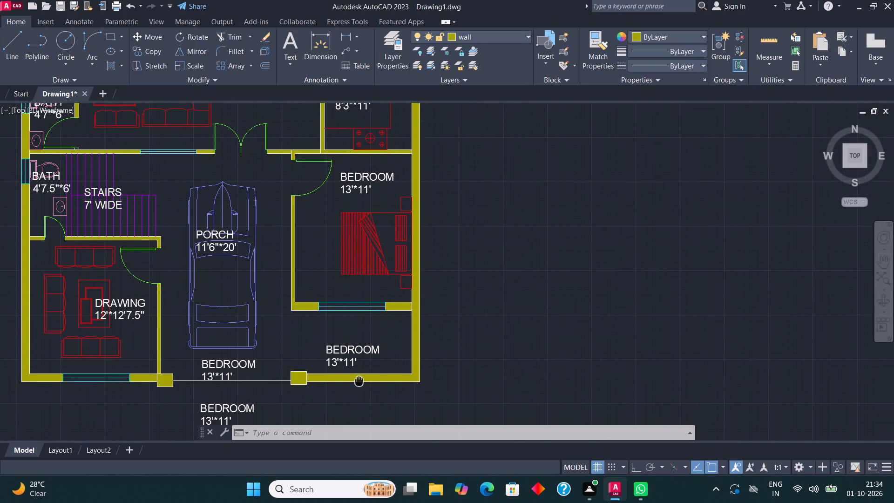
middle_click_drag(359, 381, 333, 435)
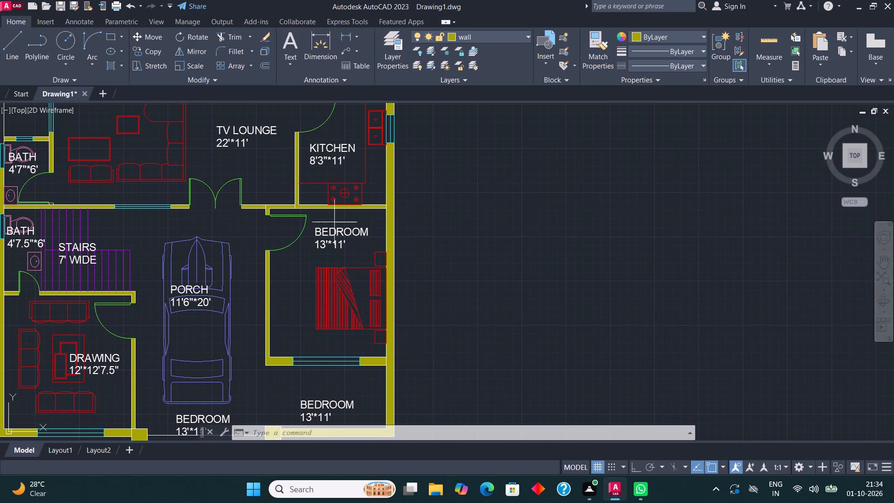
left_click(334, 222)
left_click(328, 240)
right_click(327, 240)
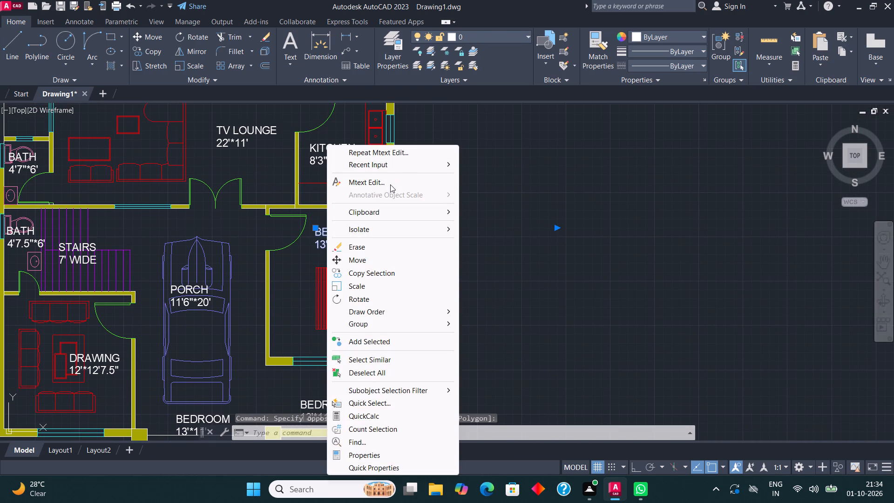
left_click(390, 184)
left_click(326, 245)
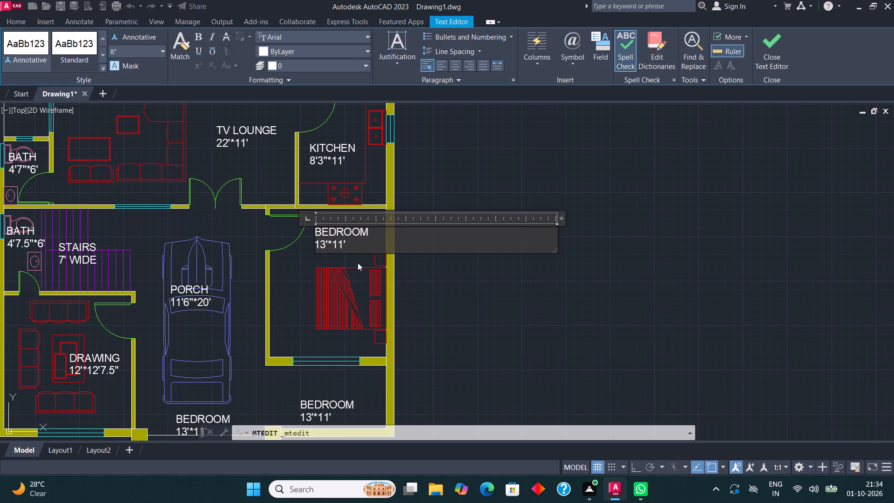
key("BackSpace")
key("BackSpace")
type("11'")
key("BackSpace")
left_click(357, 243)
key("BackSpace")
key("BackSpace")
type("4'")
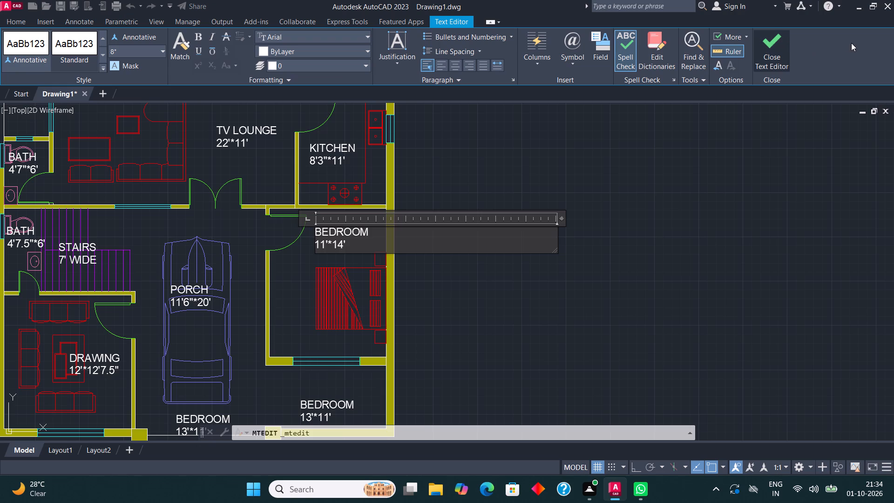
left_click(779, 47)
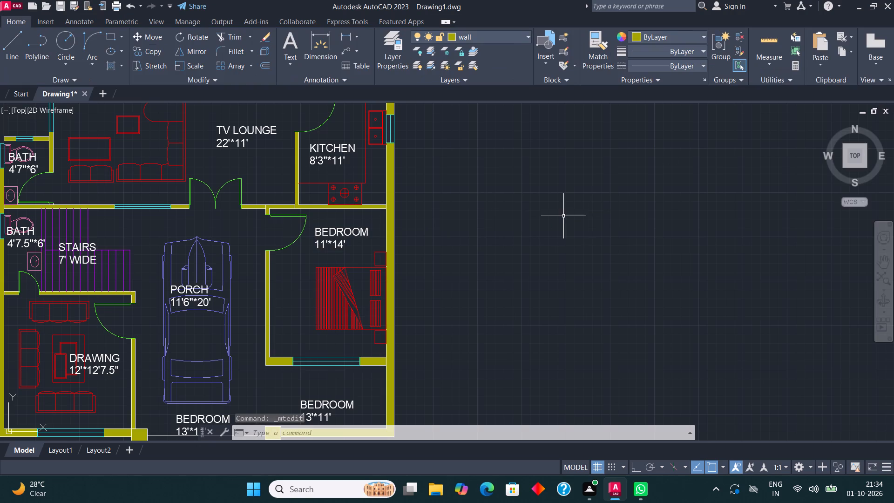
Replace the BEDROOM label text in the strip below the lower bedroom's window with LAWN 5'7.5" WIDE on one line.
scroll(524, 243, "down", 3)
scroll(452, 306, "up", 2)
middle_click_drag(535, 268, 454, 313)
scroll(429, 303, "up", 2)
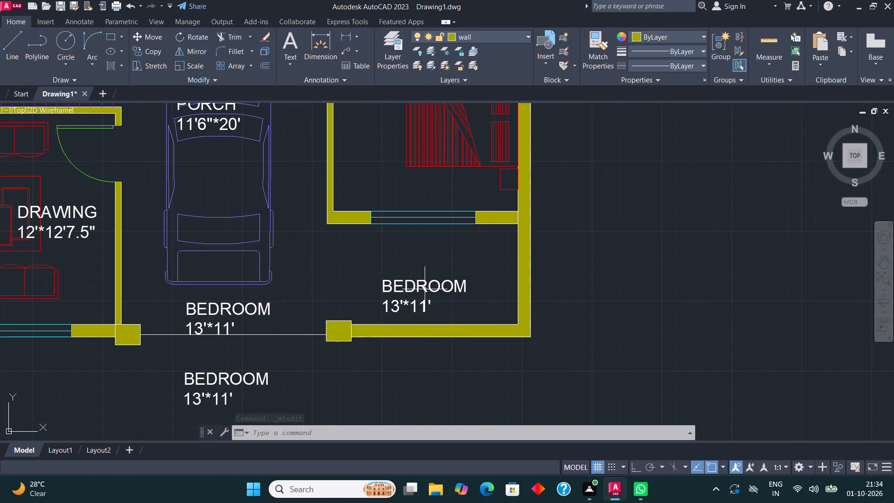
left_click(425, 289)
right_click(425, 289)
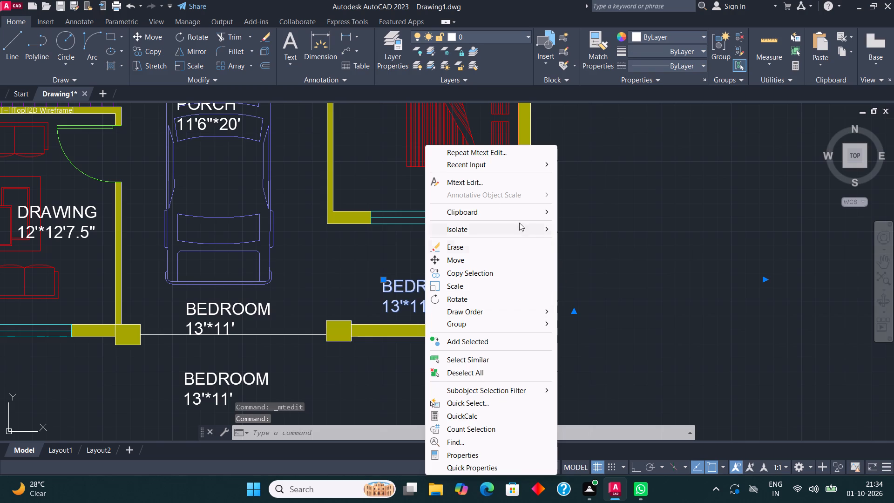
left_click(483, 178)
left_click(470, 300)
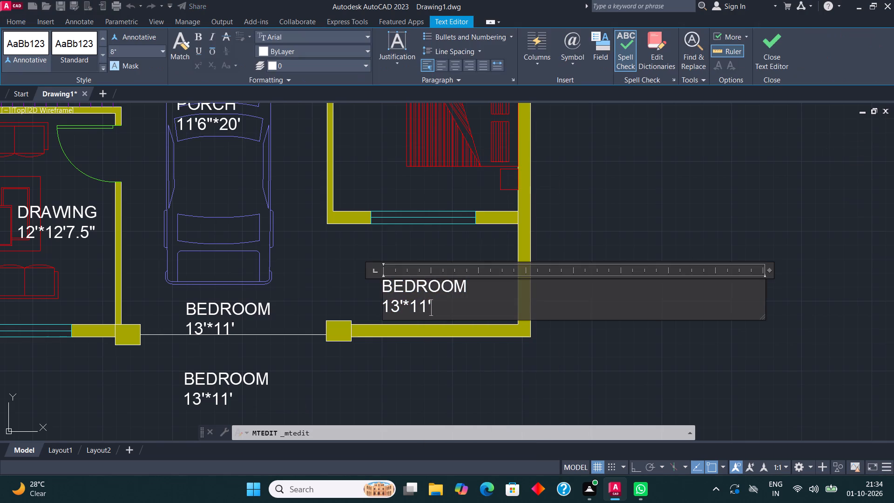
key("BackSpace")
key("BackSpace")
key("BackSpace")
key("BackSpace")
key("BackSpace")
key("BackSpace")
key("BackSpace")
key("BackSpace")
key("BackSpace")
key("BackSpace")
key("BackSpace")
key("BackSpace")
key("BackSpace")
key("BackSpace")
key("BackSpace")
key("BackSpace")
key("BackSpace")
key("BackSpace")
key("BackSpace")
key("BackSpace")
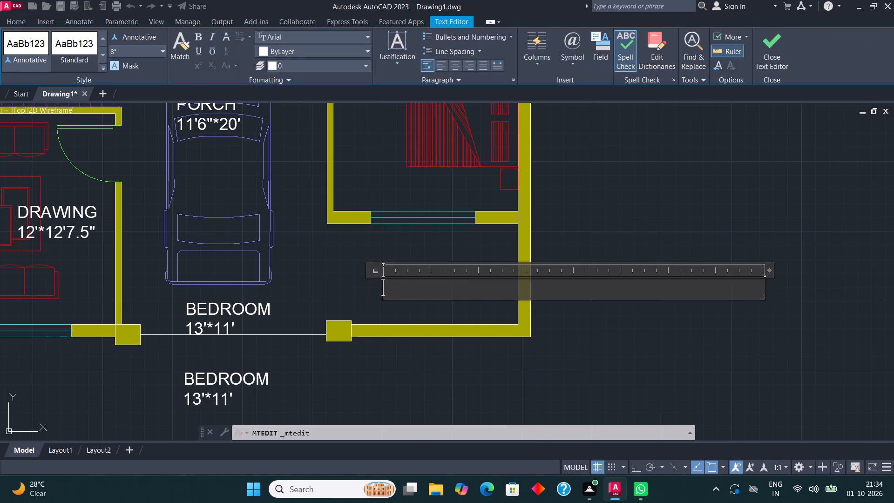
type("LAWN")
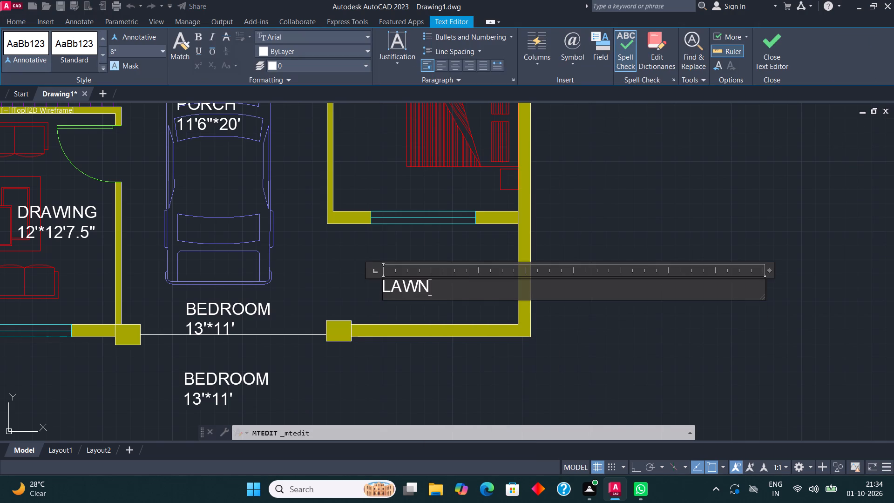
key("n")
key("BackSpace")
key("space")
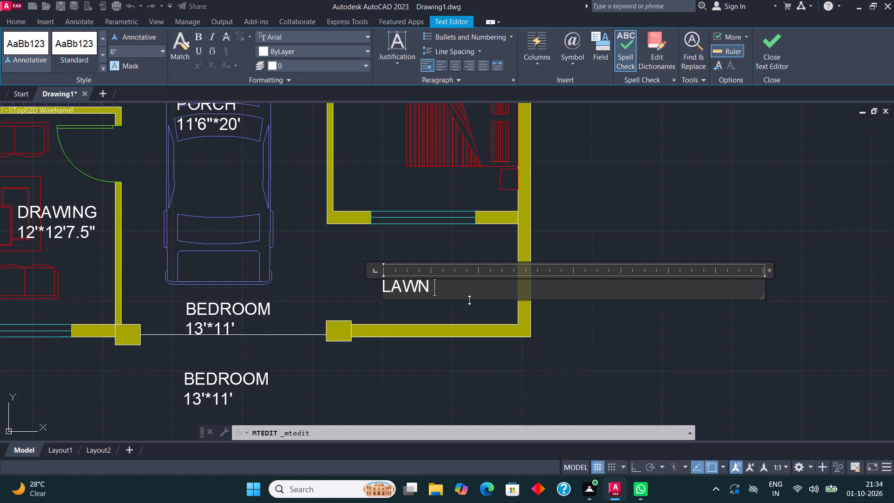
type("5'")
type("7.5\"")
key("space")
type("WIDE")
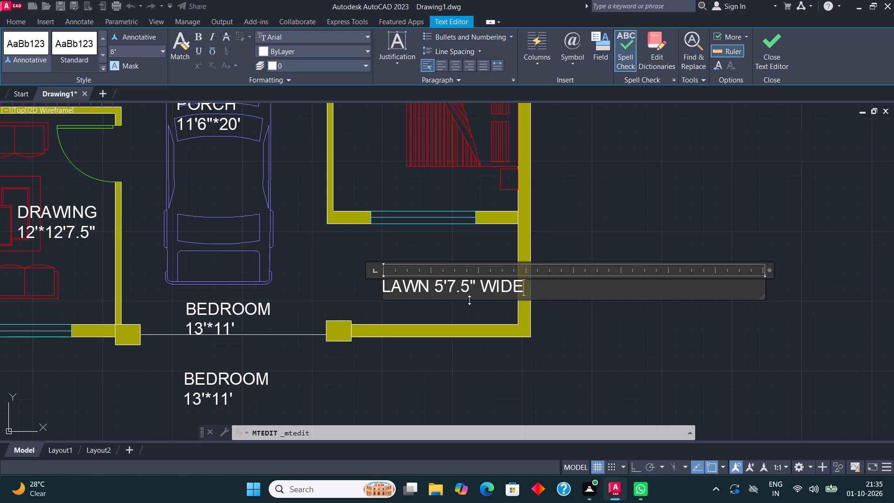
left_click(776, 52)
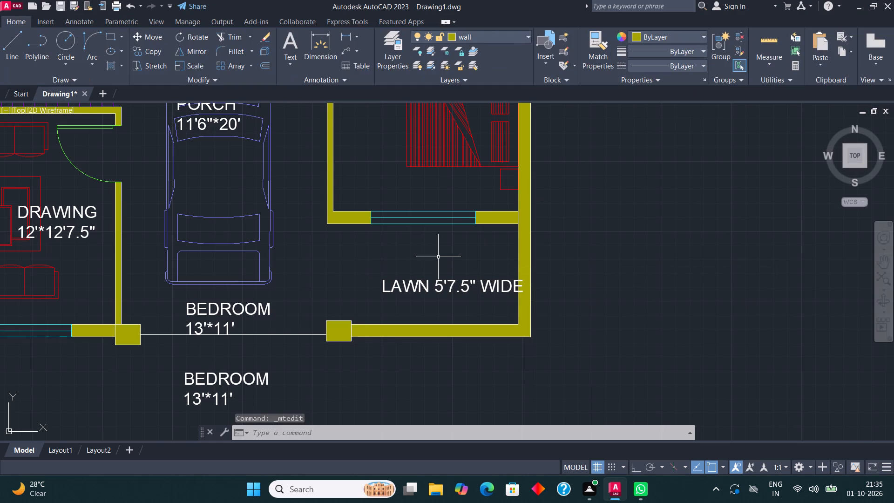
Move the LAWN label away from the outer side wall, toward the porch and slightly upward.
left_click(442, 289)
left_click(156, 37)
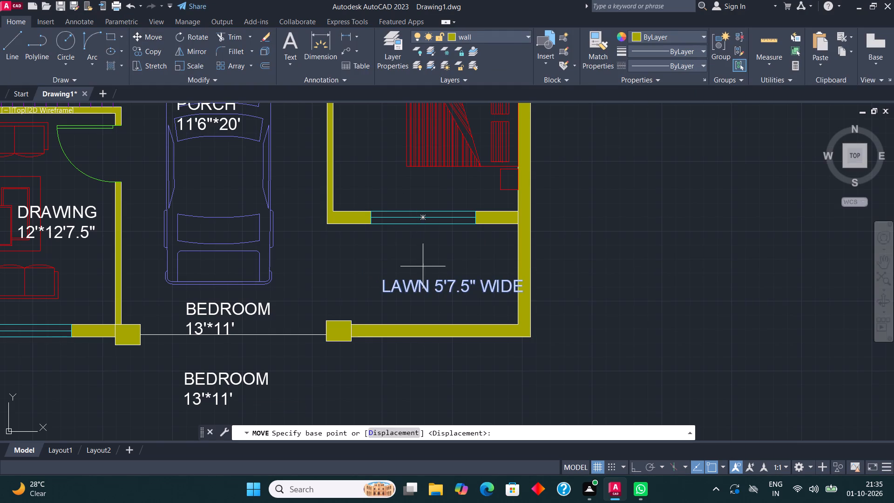
left_click(443, 285)
left_click(408, 278)
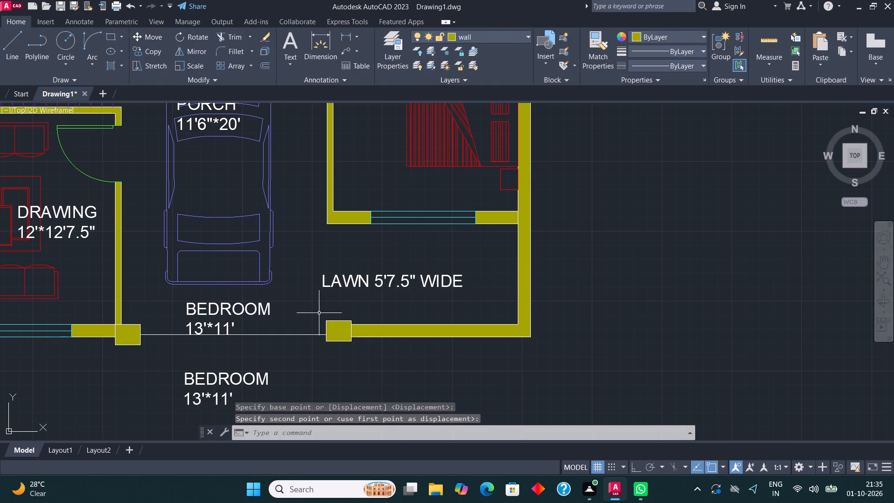
Replace the BEDROOM label text at the gate opening behind the parked car with M.GATE.
left_click(237, 314)
right_click(235, 311)
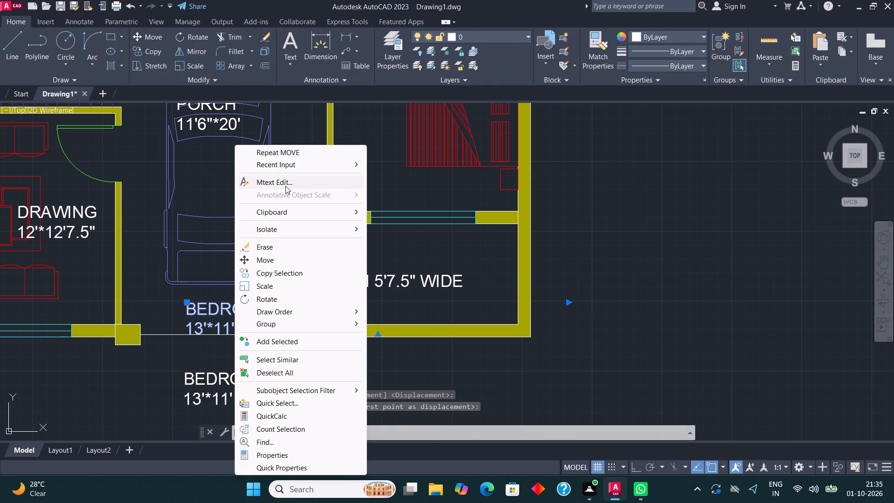
left_click(285, 186)
left_click(237, 331)
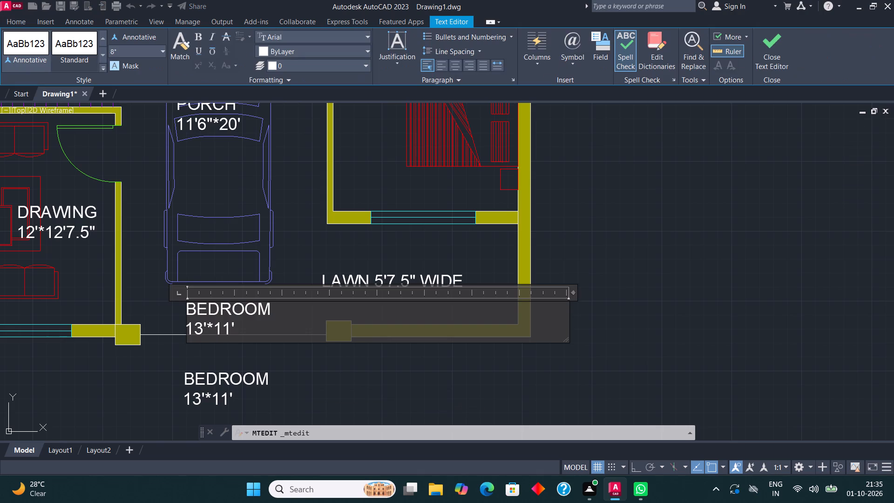
key("BackSpace")
key("BackSpace")
key("BackSpace")
key("BackSpace")
key("BackSpace")
key("BackSpace")
key("BackSpace")
key("BackSpace")
key("BackSpace")
key("BackSpace")
key("BackSpace")
key("BackSpace")
key("BackSpace")
key("BackSpace")
key("BackSpace")
key("BackSpace")
key("BackSpace")
key("BackSpace")
key("BackSpace")
key("BackSpace")
type("GAT")
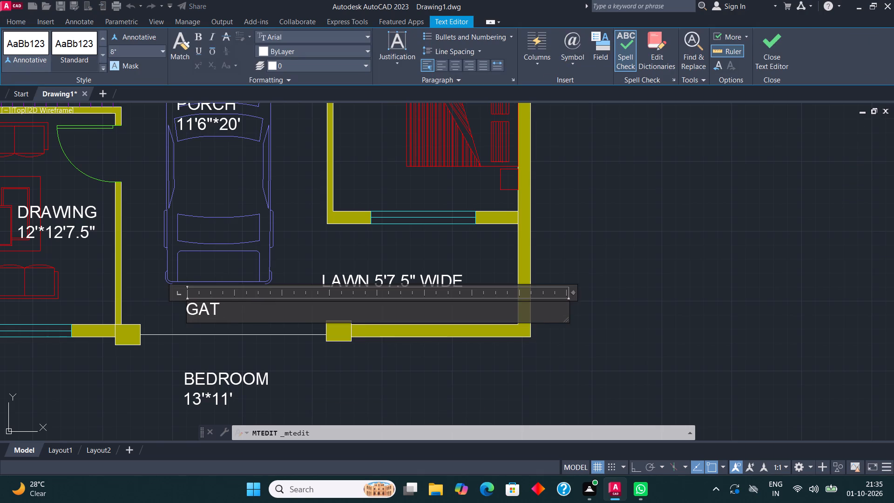
key("e")
left_click(186, 311)
key("m")
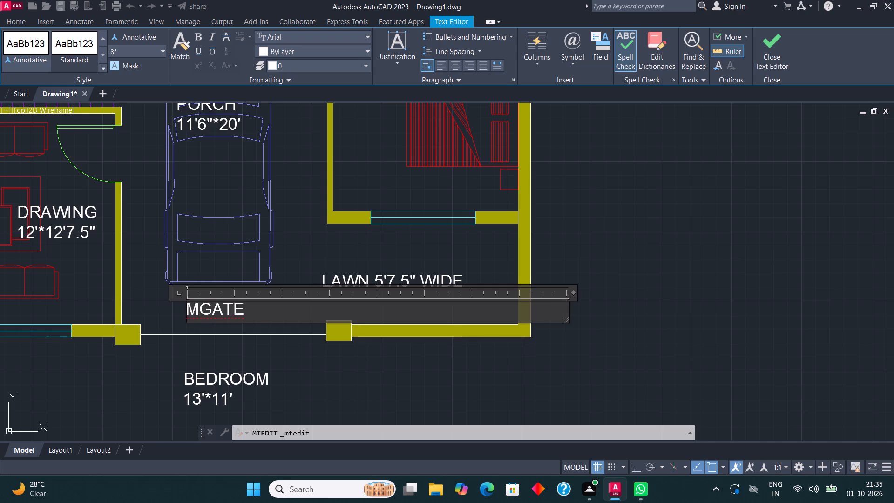
key("period")
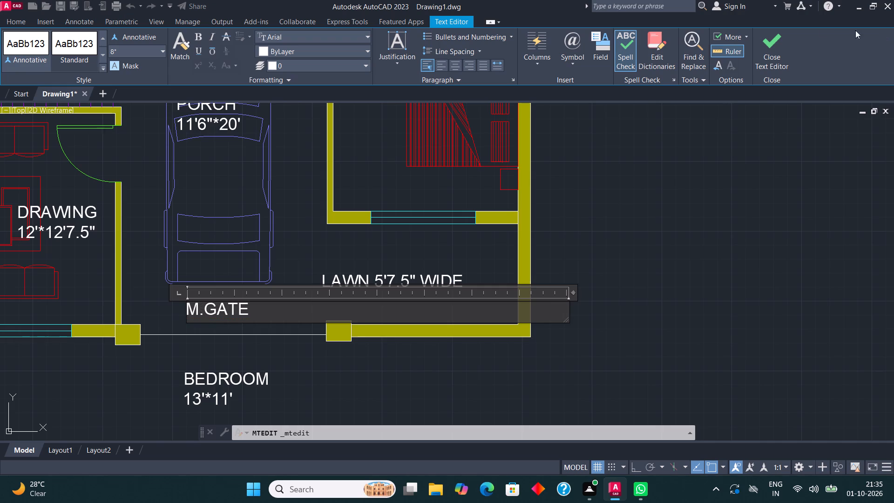
left_click(768, 35)
Move the M.GATE label to sit just above the gate line, between the two gate pillars.
middle_click_drag(216, 353, 261, 326)
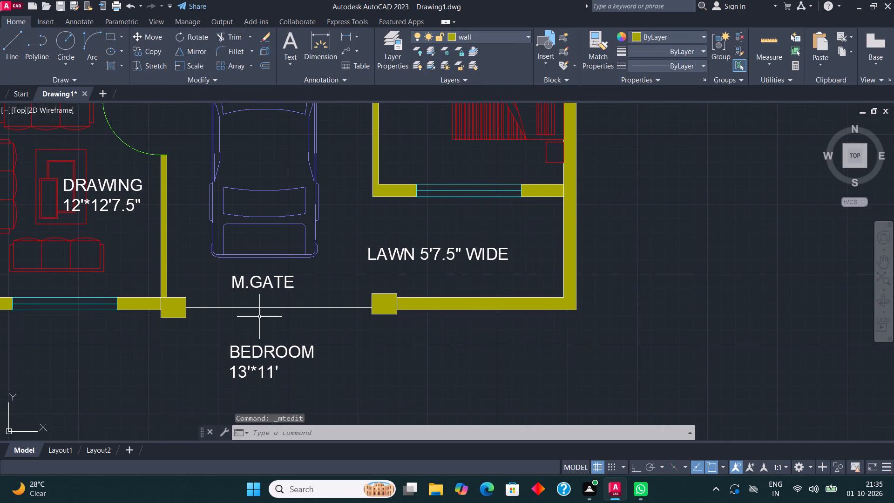
scroll(254, 290, "up", 1)
scroll(294, 331, "down", 1)
middle_click_drag(291, 331, 245, 409)
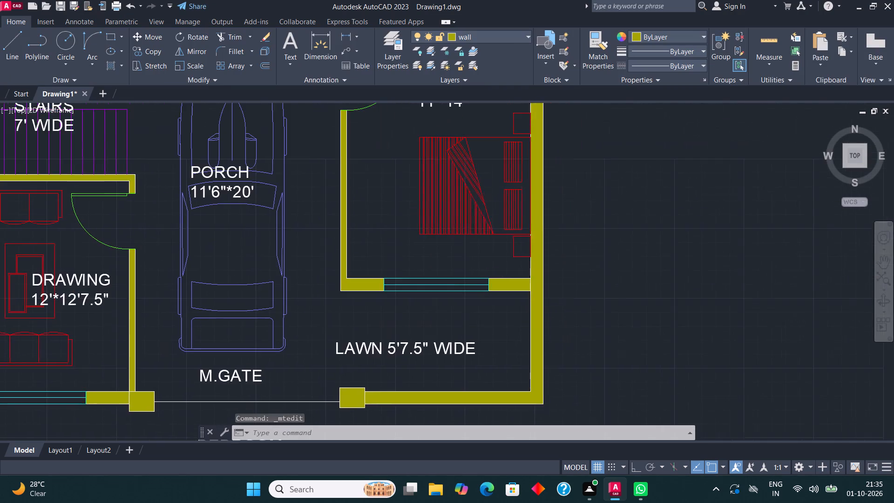
middle_click_drag(245, 409, 277, 349)
left_click(269, 318)
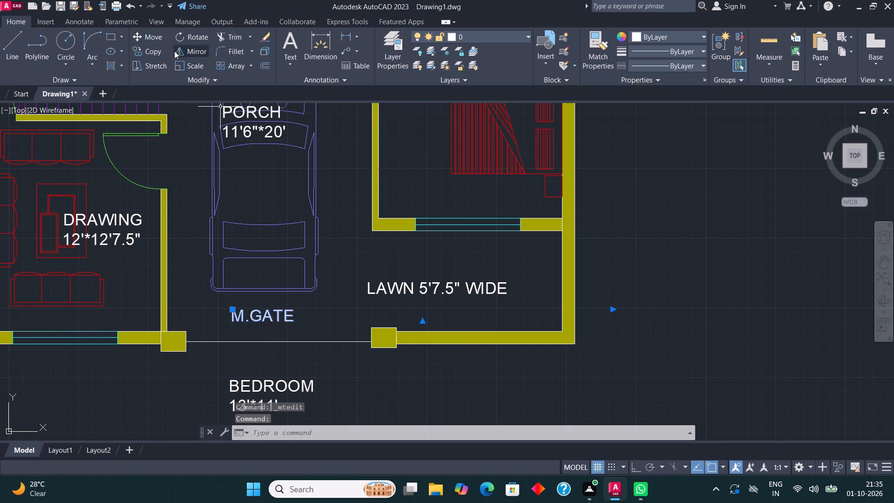
left_click(154, 36)
left_click(264, 314)
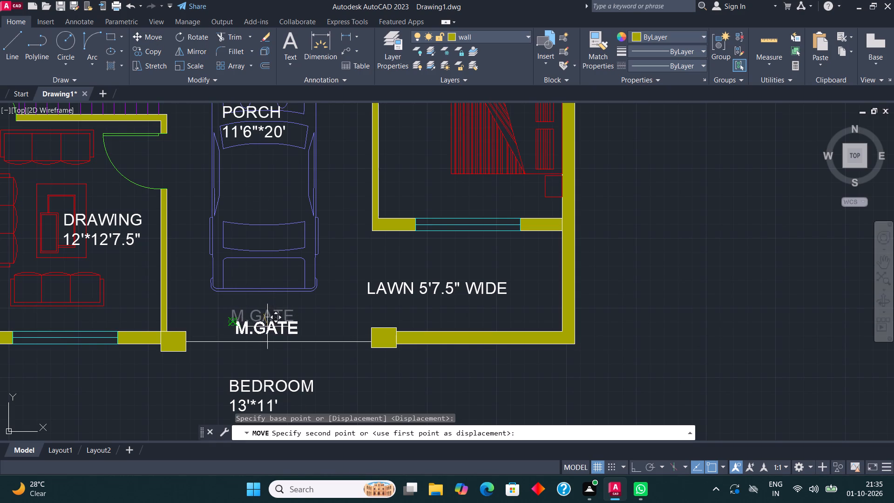
left_click(268, 326)
left_click(234, 319)
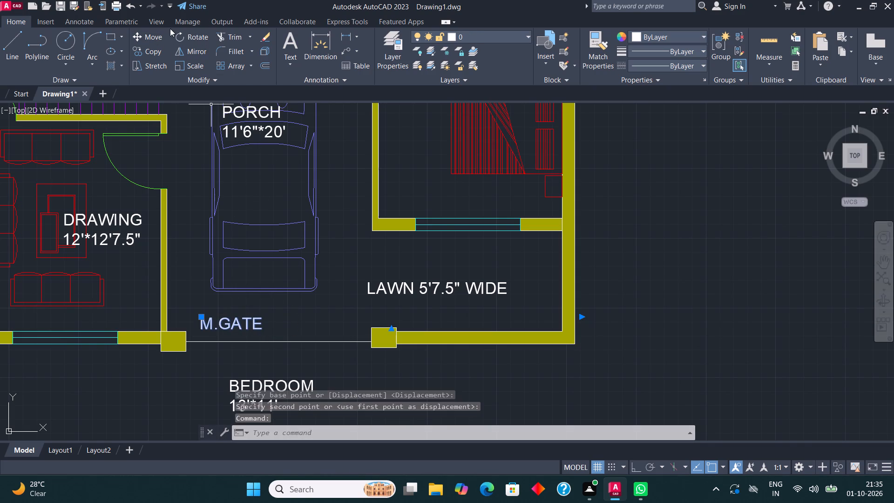
left_click(161, 37)
left_click(219, 333)
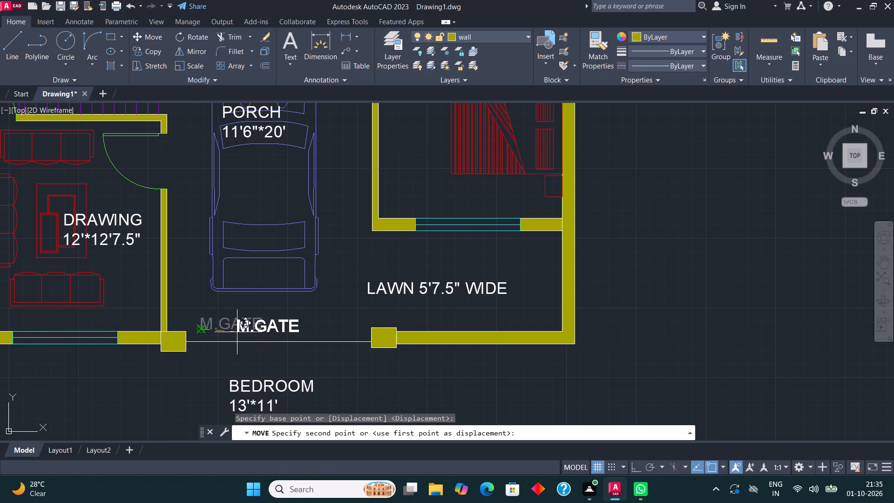
left_click(237, 332)
left_click(237, 323)
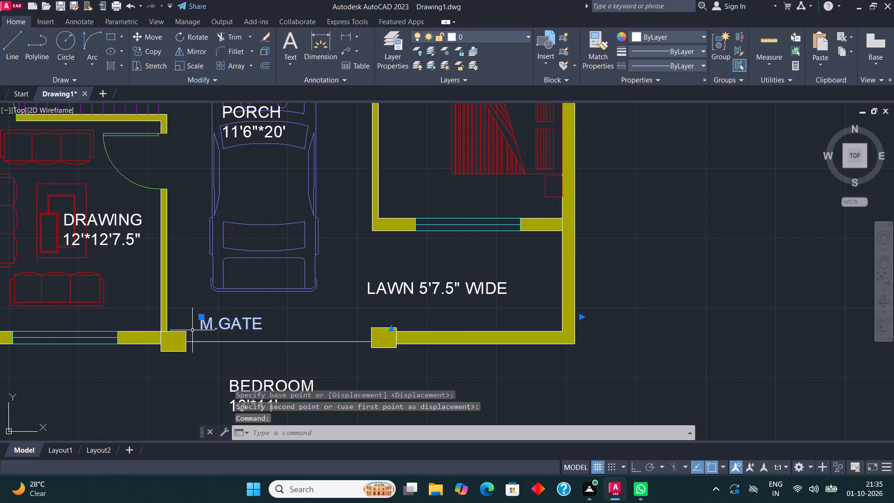
key("F8")
key("F8")
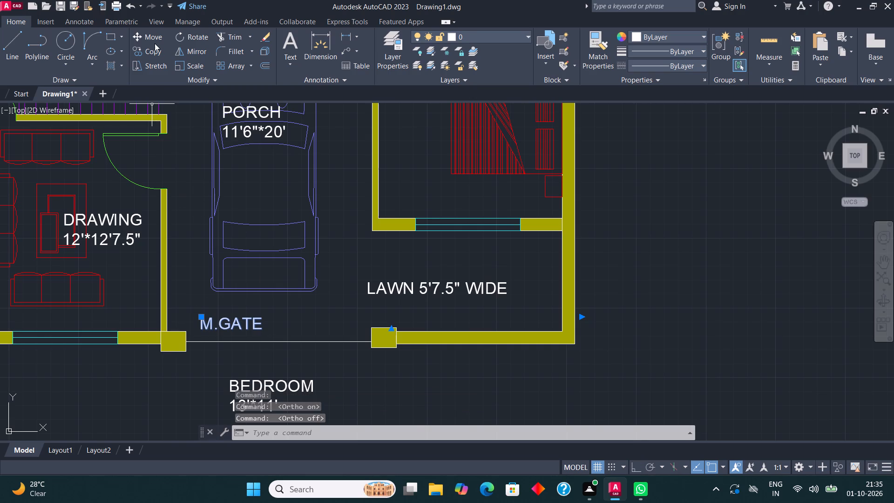
left_click(155, 43)
left_click(227, 319)
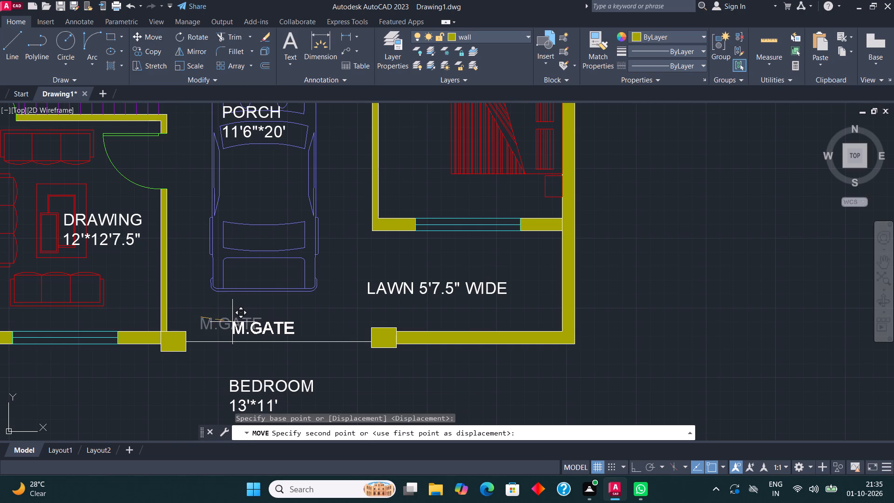
left_click(234, 320)
Replace the remaining BEDROOM label text outside the plot below the gate with ROAD.
scroll(257, 272, "down", 3)
middle_click_drag(257, 272, 260, 289)
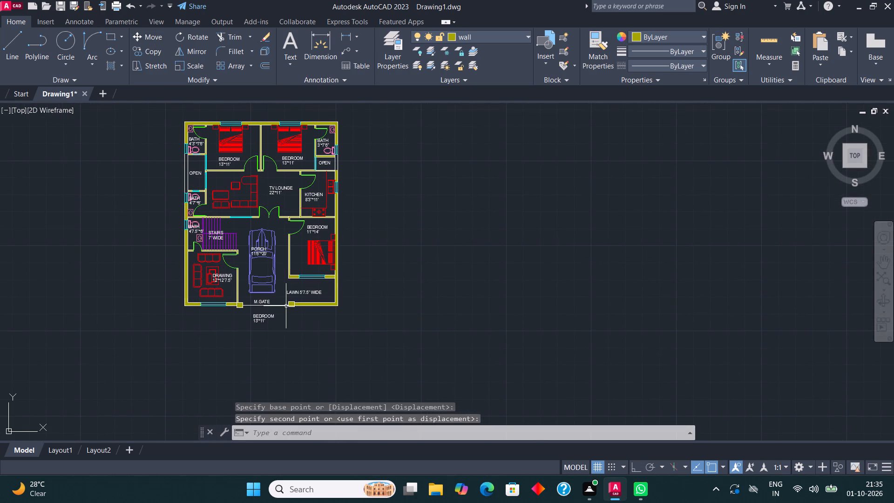
scroll(290, 333, "up", 2)
left_click(209, 292)
right_click(208, 292)
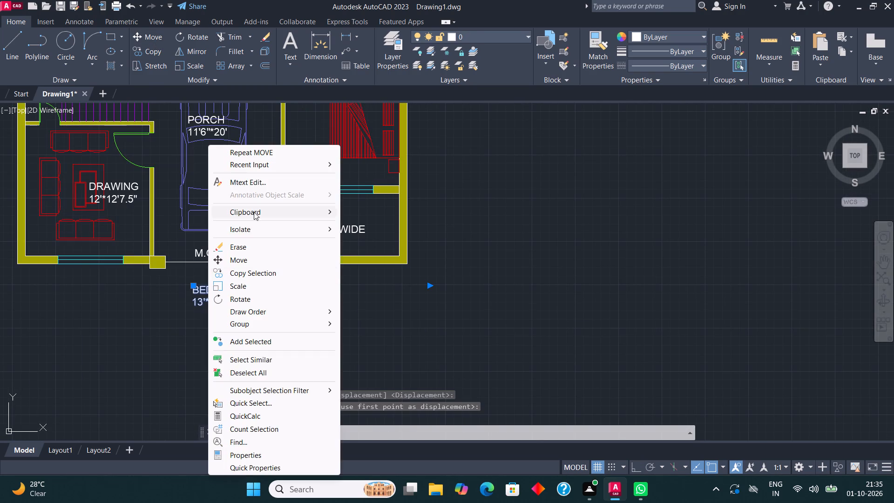
left_click(264, 184)
left_click(248, 301)
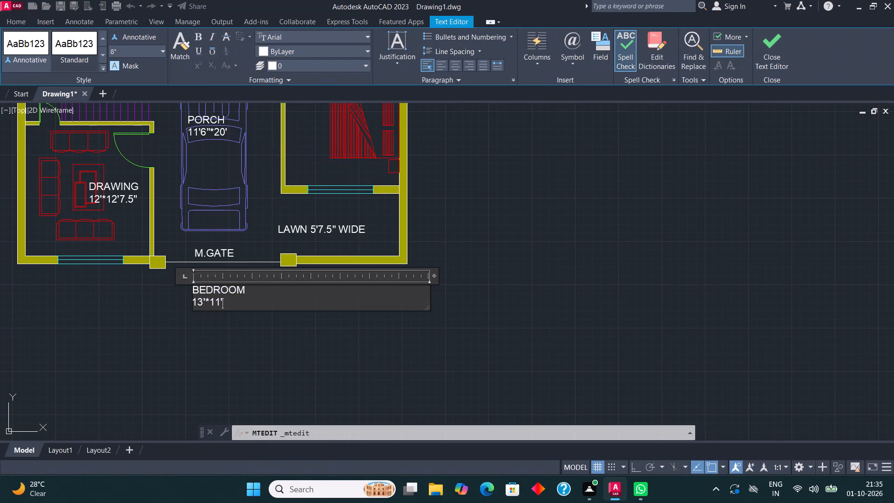
key("BackSpace")
key("BackSpace")
key("BackSpace")
key("BackSpace")
key("BackSpace")
key("BackSpace")
key("BackSpace")
key("BackSpace")
key("BackSpace")
key("BackSpace")
key("BackSpace")
key("BackSpace")
key("BackSpace")
key("BackSpace")
key("BackSpace")
key("BackSpace")
key("BackSpace")
key("BackSpace")
key("BackSpace")
key("BackSpace")
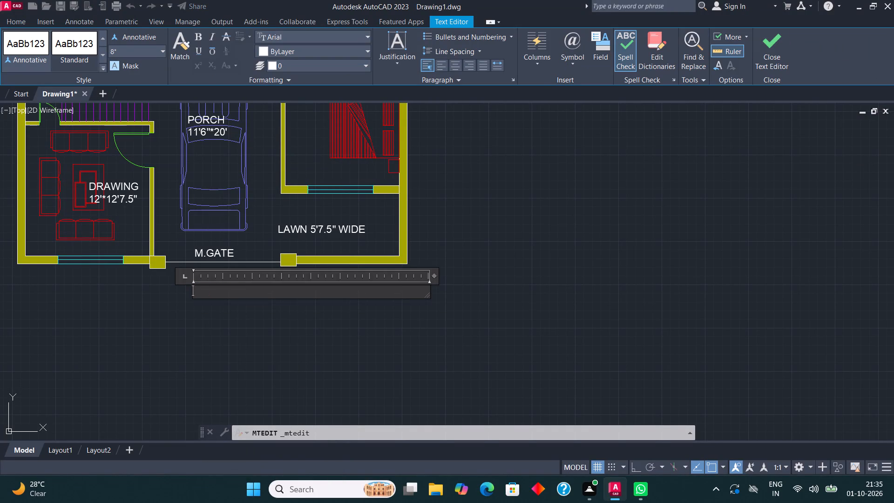
type("ROAD")
left_click(763, 58)
middle_click_drag(268, 305, 366, 318)
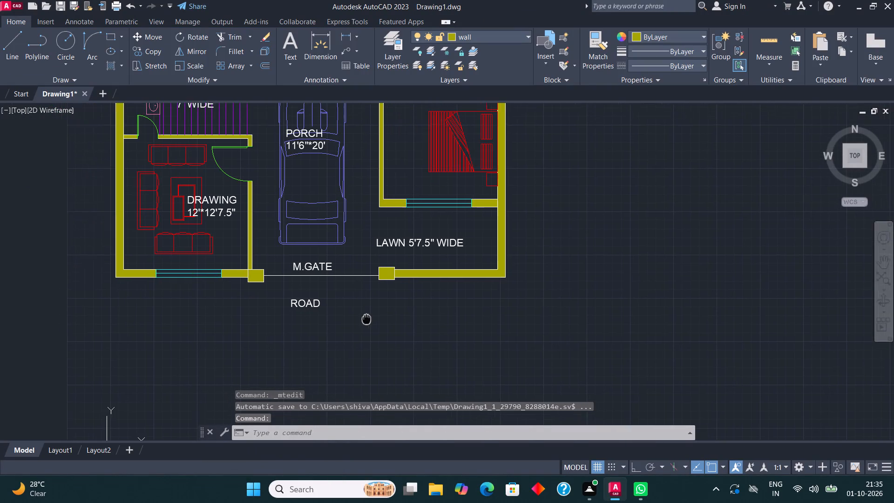
middle_click_drag(366, 318, 348, 315)
middle_click_drag(348, 314, 341, 342)
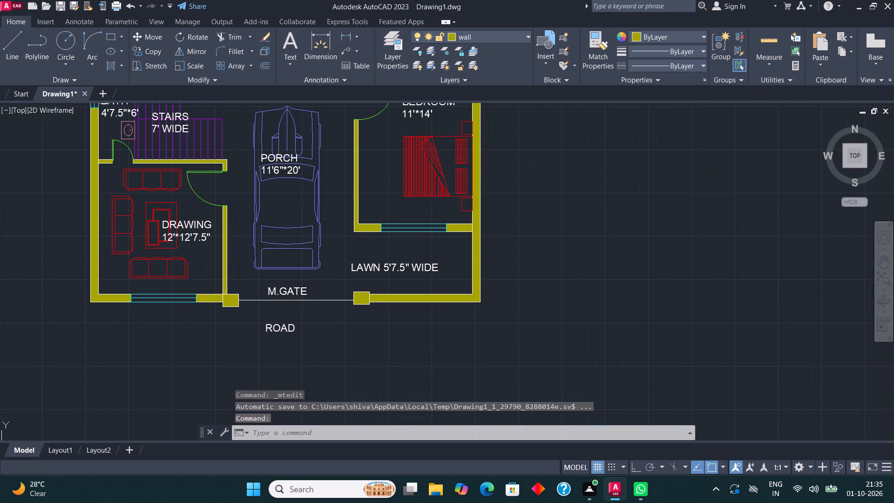
Load the ACAD_ISO02W100 ISO dash linetype and make it the current linetype.
type("LI")
left_click(291, 341)
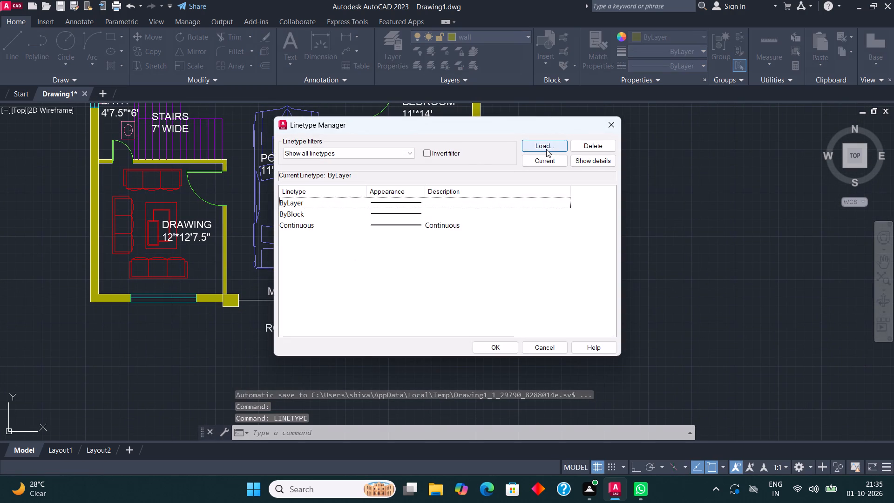
left_click(546, 149)
left_click(491, 223)
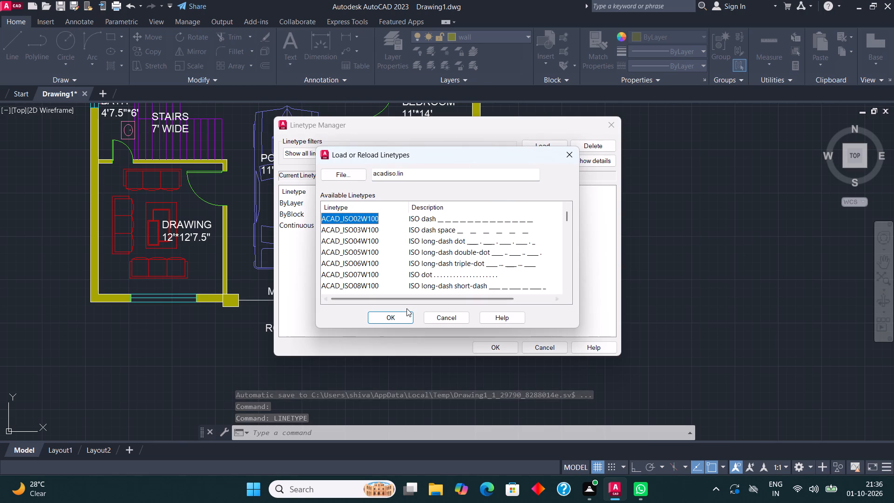
left_click(393, 315)
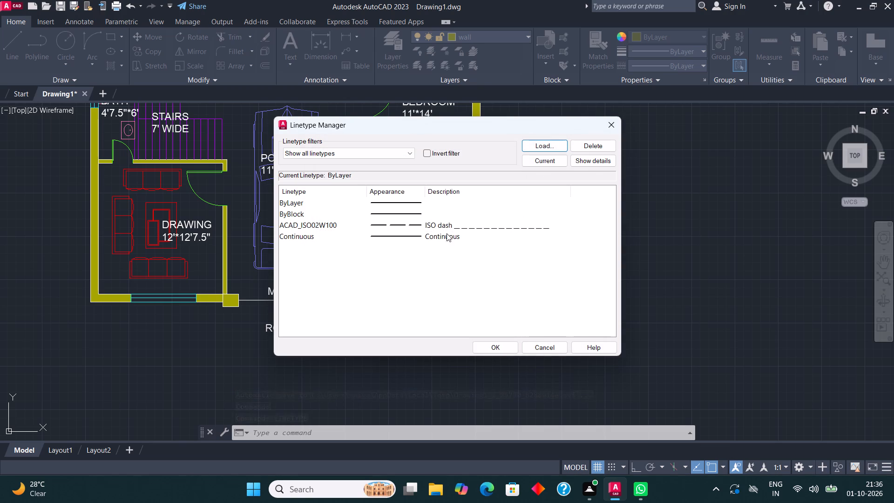
left_click(452, 224)
left_click(548, 158)
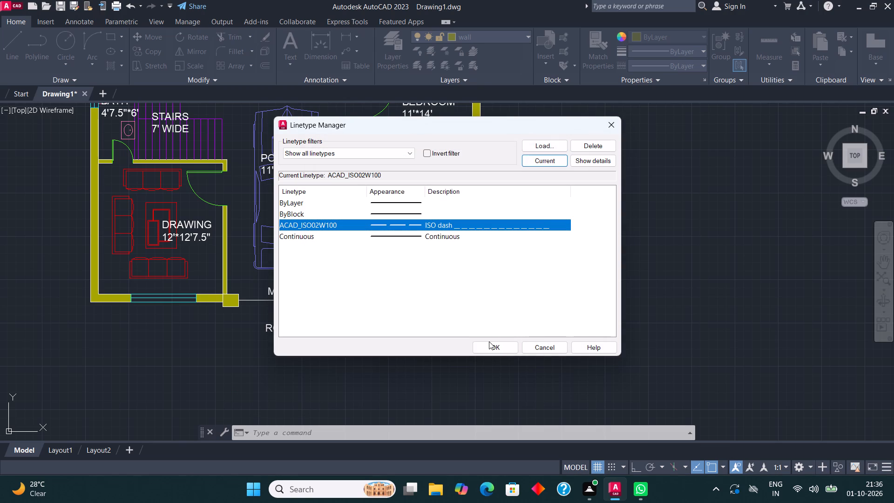
left_click(489, 341)
Draw a horizontal dashed line below the ROAD label, spanning roughly the full width of the house.
left_click(14, 46)
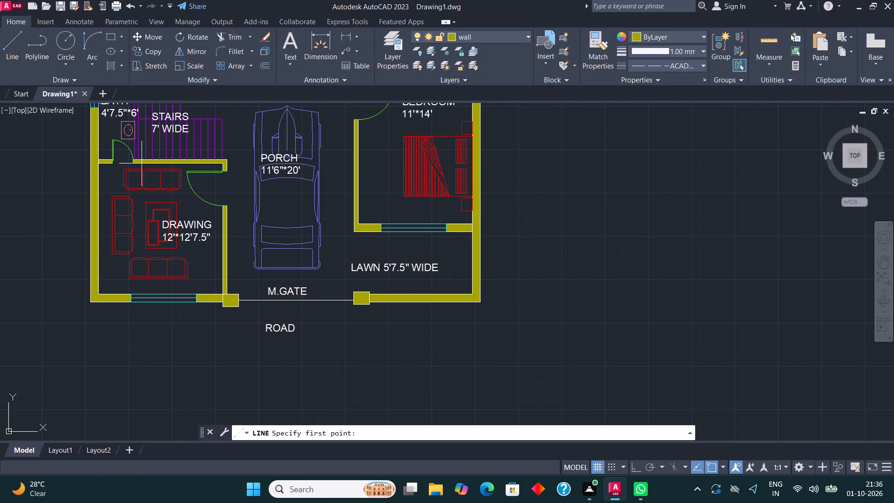
left_click(105, 349)
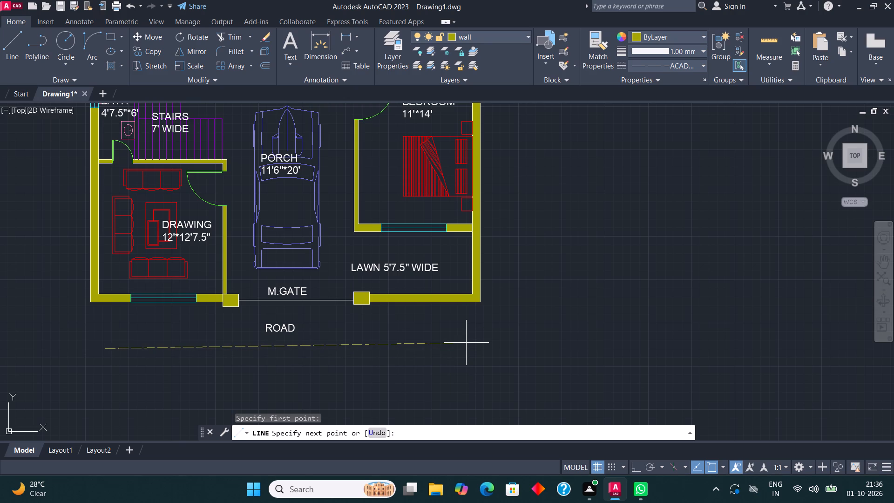
key("F8")
left_click(476, 348)
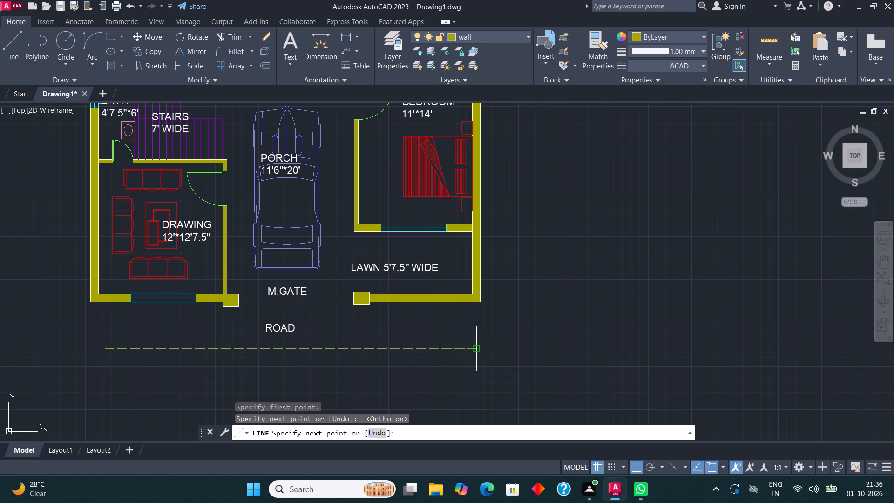
key("Escape")
Change the dashed road line to layer 0.
left_click(385, 349)
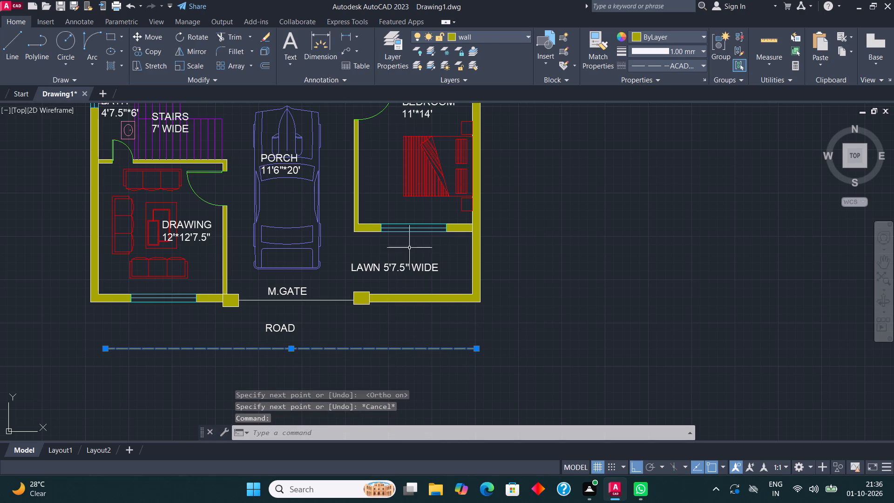
left_click(489, 37)
left_click(472, 48)
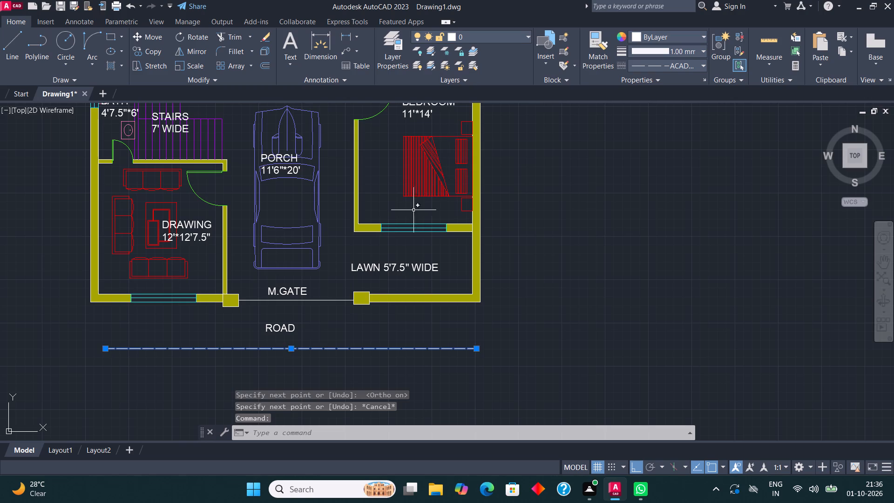
key("Escape")
Move the ROAD label down so that it sits centred vertically on the dashed road line.
middle_click_drag(352, 320, 356, 328)
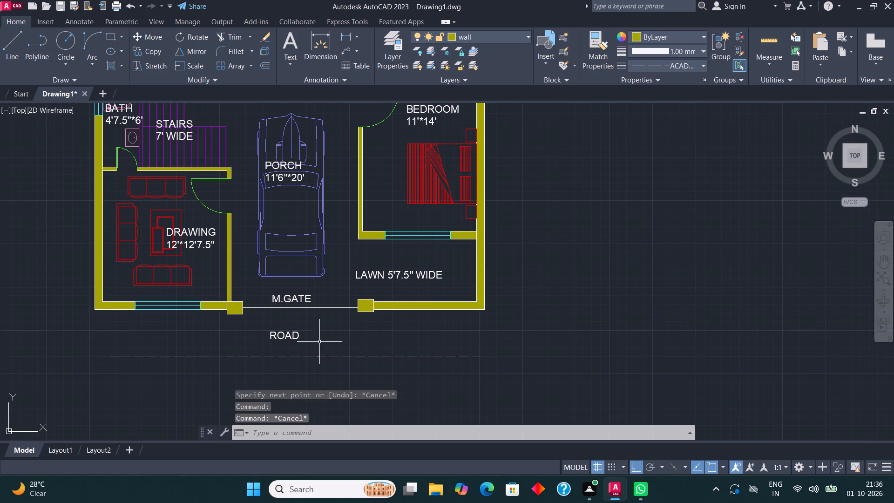
left_click(276, 333)
left_click(151, 36)
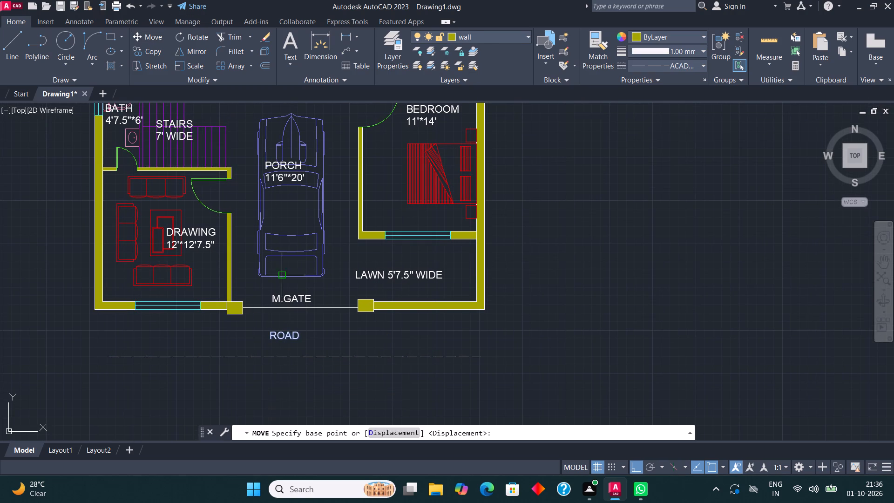
left_click(295, 337)
scroll(289, 353, "up", 2)
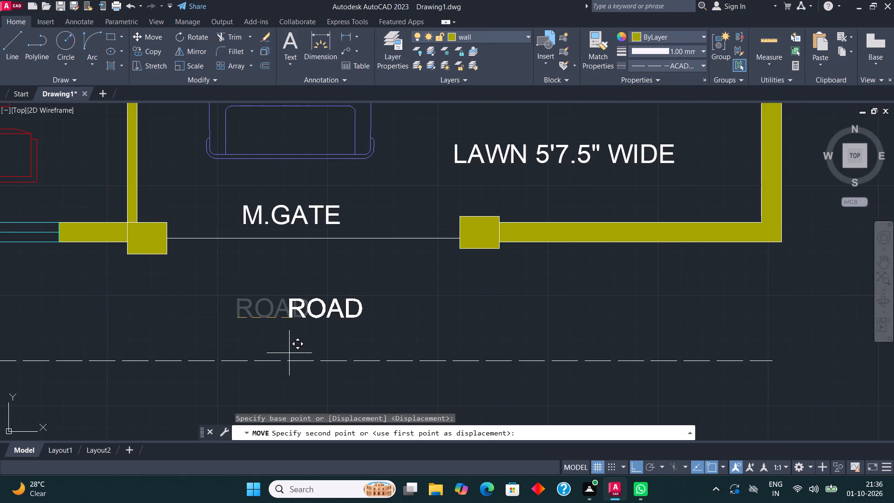
key("F8")
left_click(274, 369)
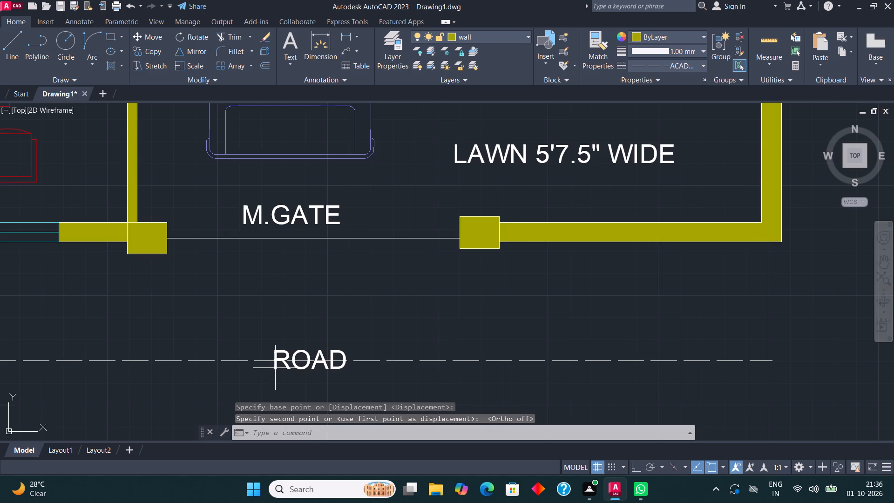
scroll(320, 351, "down", 1)
middle_click_drag(332, 339, 343, 312)
key("Escape")
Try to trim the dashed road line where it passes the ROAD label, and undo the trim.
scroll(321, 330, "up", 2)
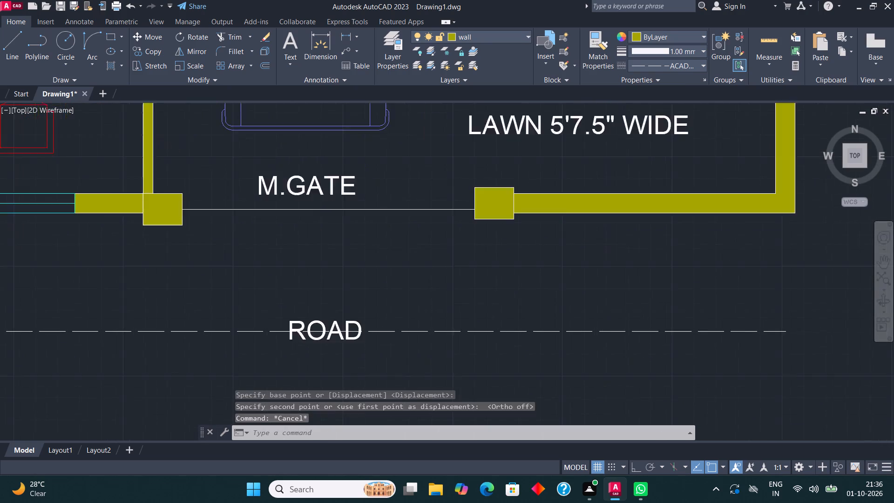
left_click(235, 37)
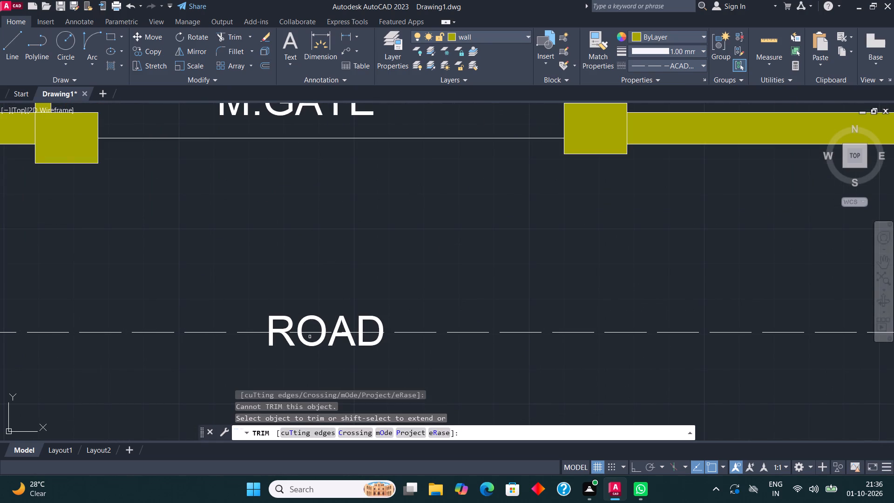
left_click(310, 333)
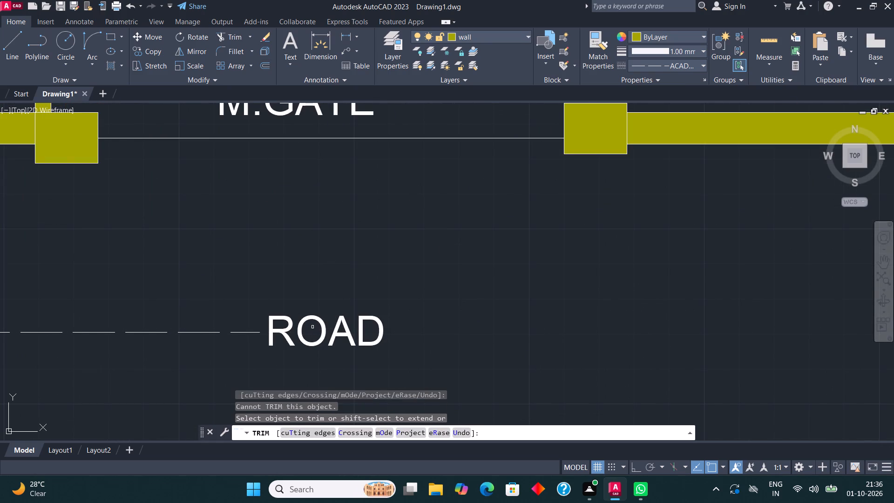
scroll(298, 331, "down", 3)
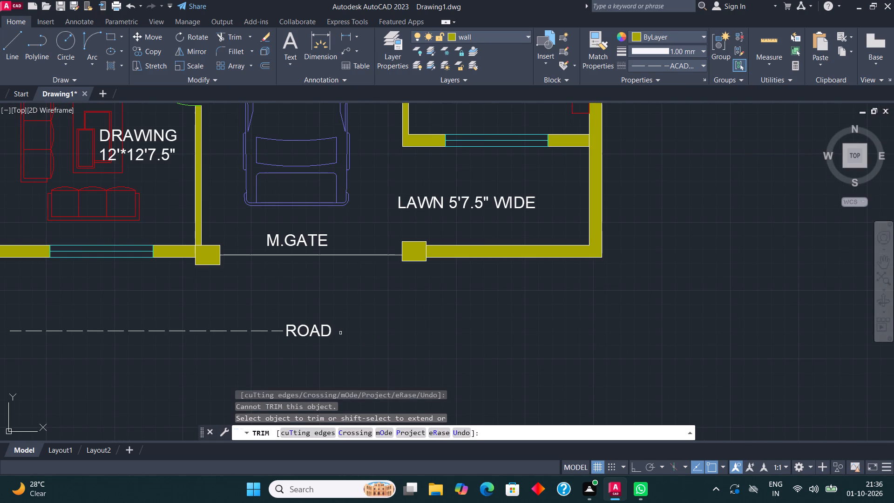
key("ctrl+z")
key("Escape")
Review the whole floor plan, examining the room and outdoor labels from the rear bedrooms down to the road.
scroll(257, 327, "down", 2)
middle_click_drag(265, 324, 275, 309)
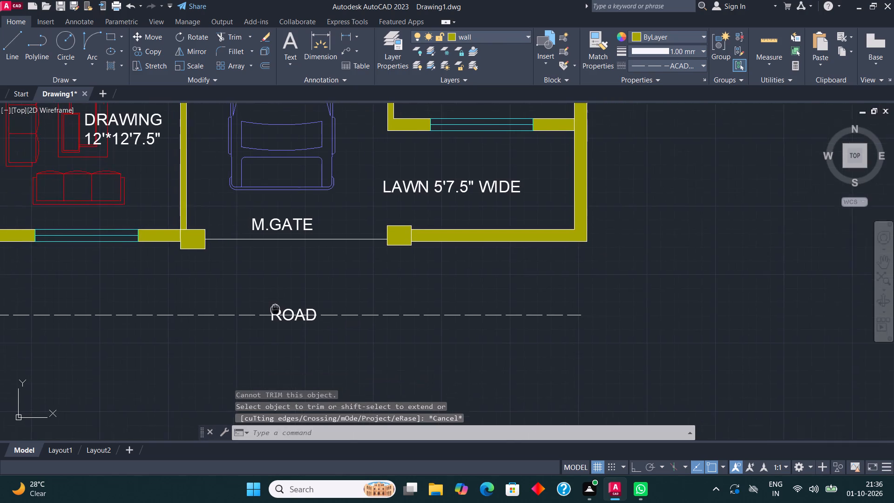
middle_click_drag(275, 309, 276, 308)
scroll(291, 315, "down", 4)
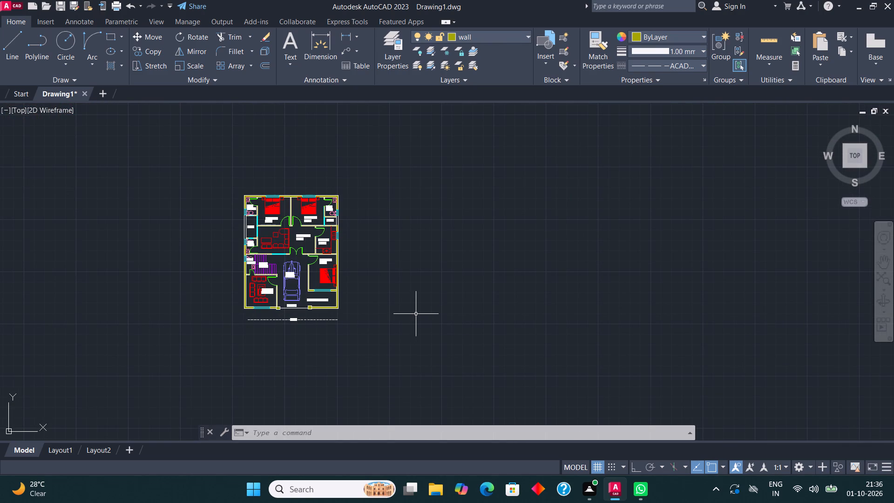
middle_click_drag(333, 231, 352, 259)
scroll(285, 222, "up", 4)
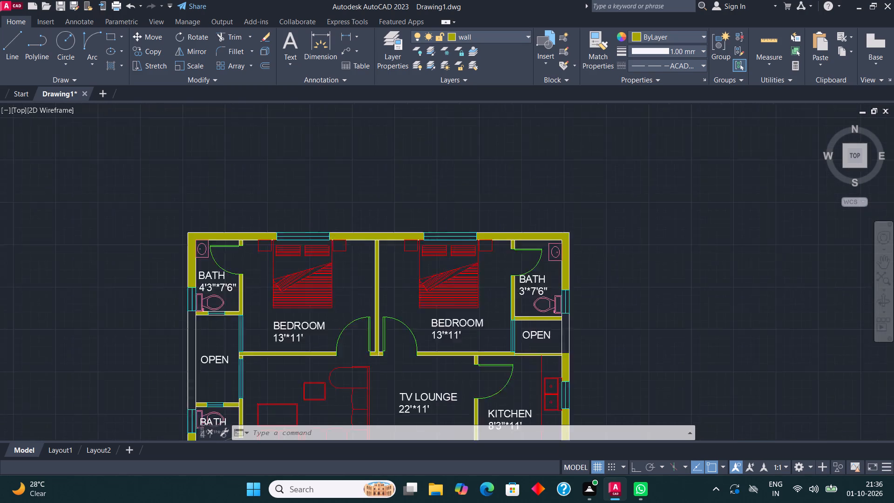
middle_click_drag(162, 324, 189, 234)
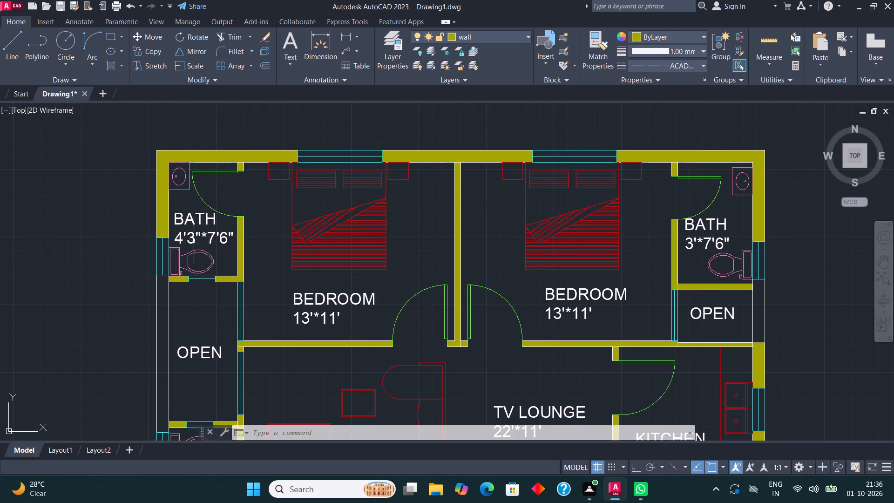
middle_click_drag(372, 336, 254, 257)
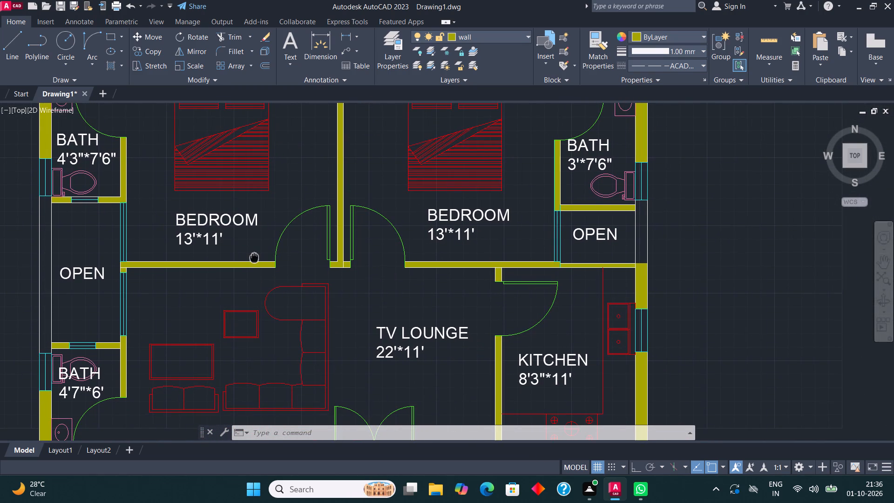
middle_click_drag(254, 257, 257, 258)
middle_click_drag(353, 289, 420, 149)
scroll(357, 216, "down", 1)
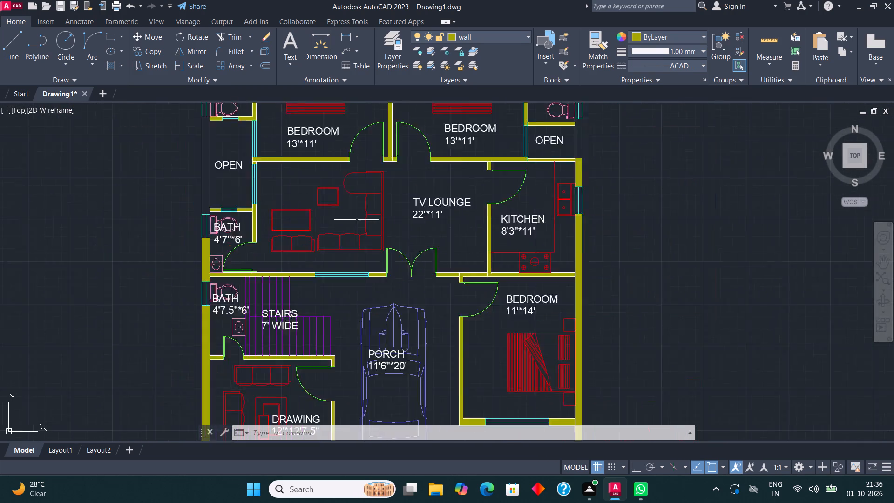
scroll(357, 220, "down", 1)
middle_click_drag(354, 224, 346, 217)
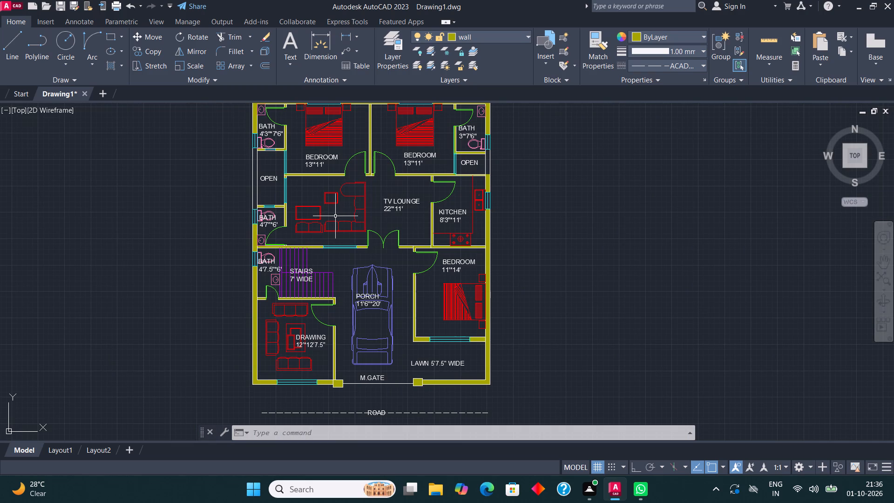
middle_click_drag(136, 295, 142, 268)
middle_click_drag(283, 258, 274, 251)
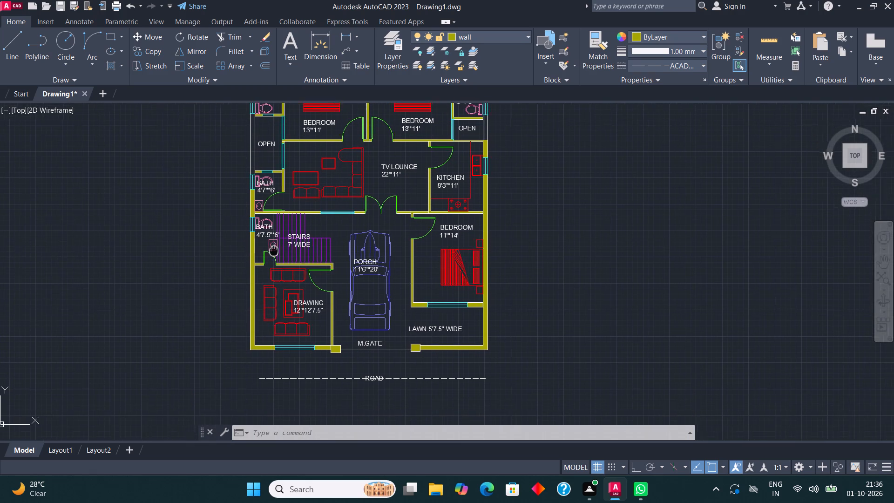
middle_click_drag(274, 251, 254, 254)
scroll(271, 254, "up", 1)
middle_click_drag(439, 296, 427, 281)
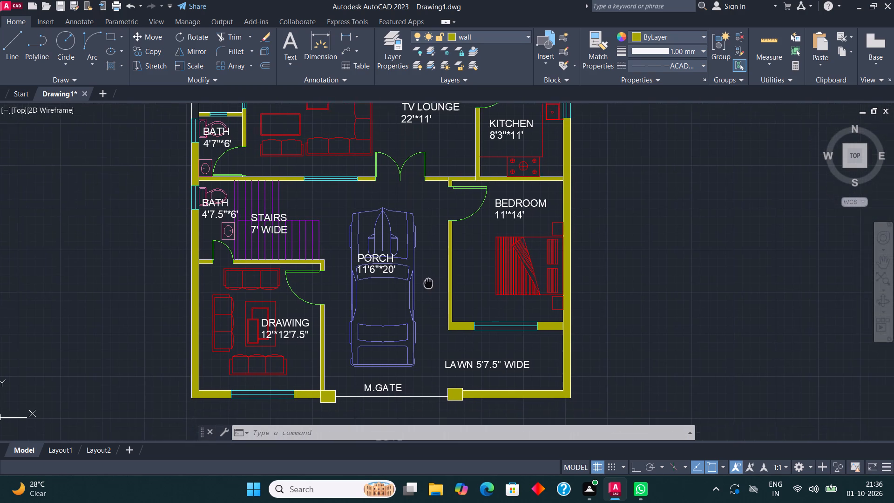
middle_click_drag(427, 281, 434, 455)
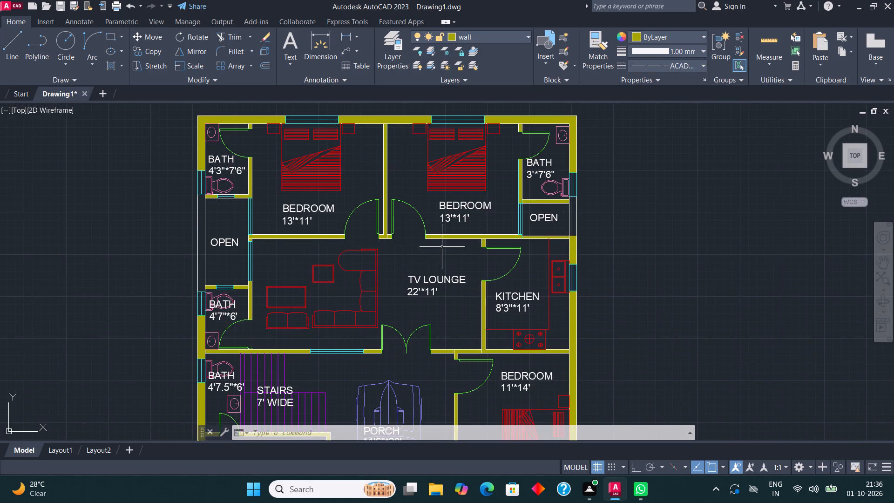
Dimension the overall width of the house between the outer corners of the rear bedroom wall, placing the dimension line outside the wall.
middle_click_drag(449, 245, 427, 404)
double_click(324, 48)
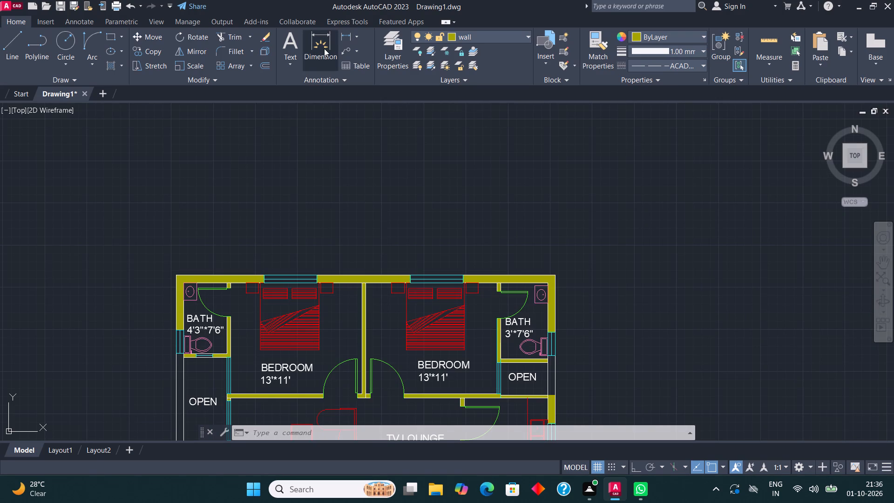
left_click(179, 274)
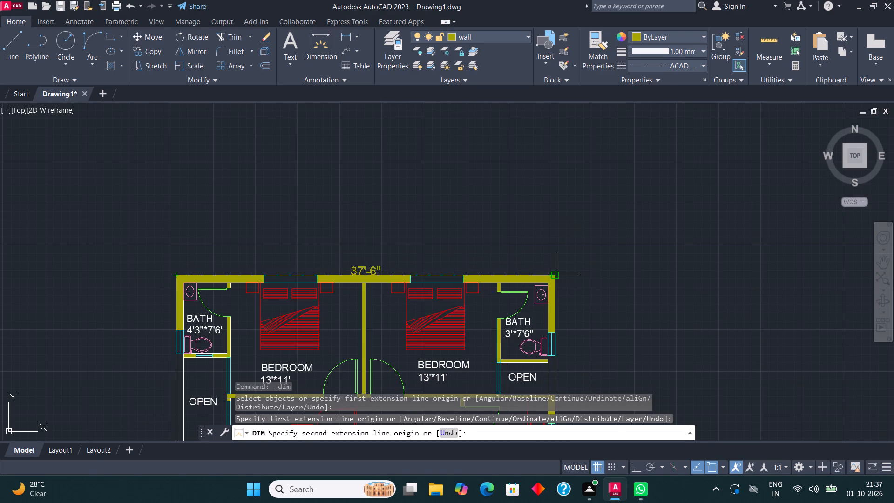
left_click(555, 277)
left_click(552, 239)
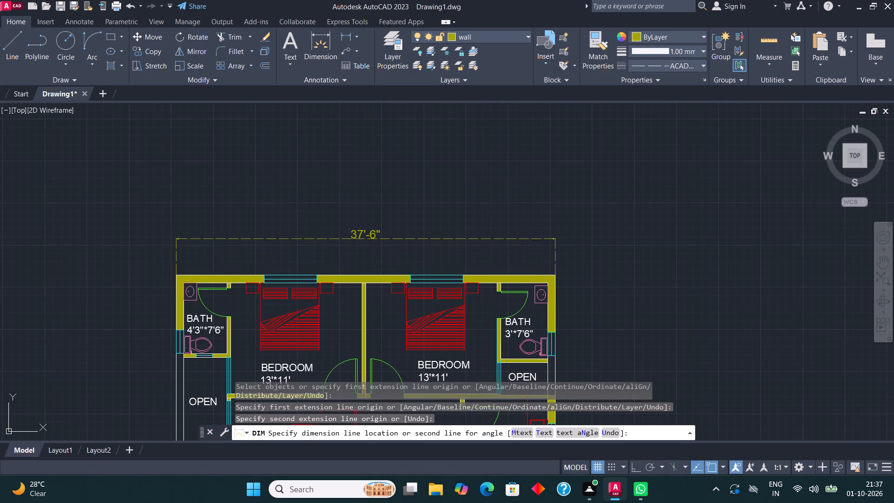
Dimension the overall depth of the house along the kitchen and lawn side wall, placing the dimension line just outside it.
scroll(519, 249, "down", 2)
middle_click_drag(468, 212, 402, 204)
scroll(399, 223, "up", 1)
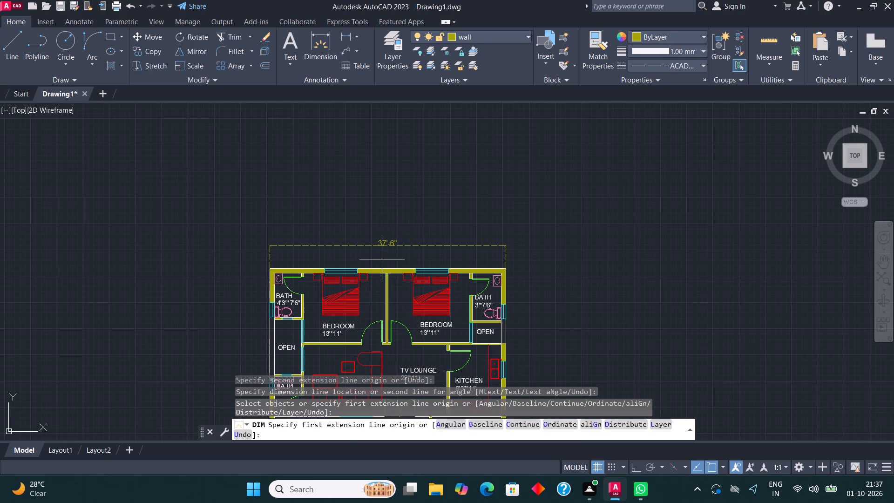
scroll(399, 236, "down", 2)
scroll(474, 267, "up", 1)
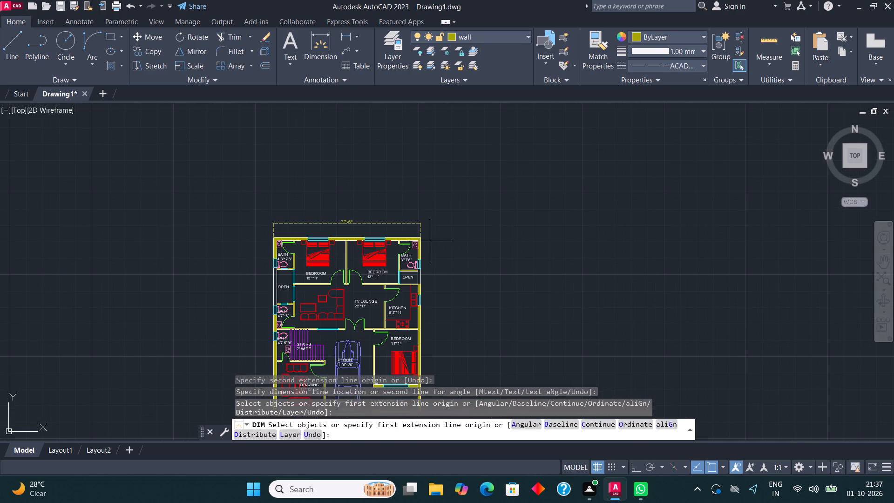
left_click(421, 235)
scroll(444, 207, "down", 2)
scroll(436, 310, "up", 4)
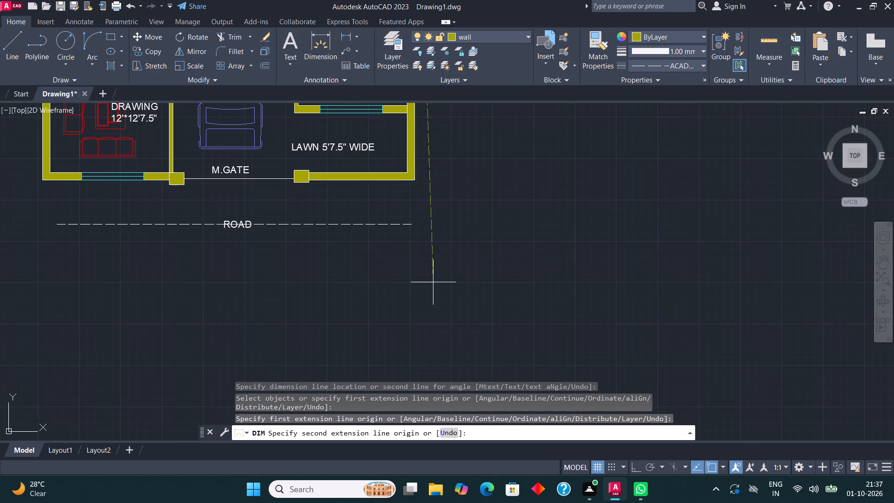
left_click(415, 181)
middle_click_drag(413, 184, 387, 319)
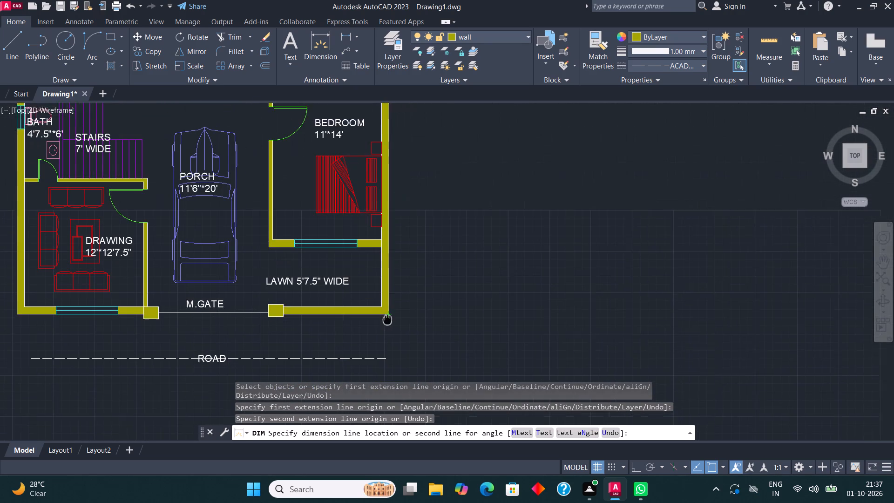
middle_click_drag(387, 319, 385, 328)
left_click(427, 315)
middle_click_drag(441, 247, 423, 299)
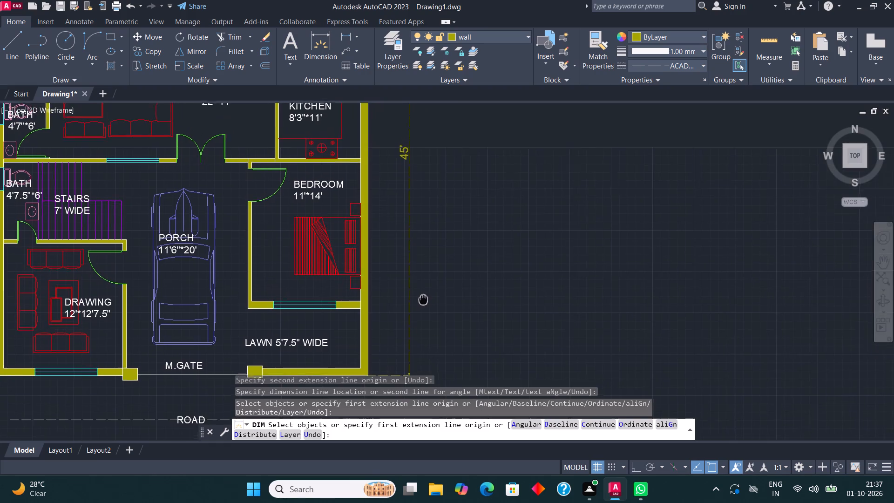
Put the overall depth and overall width dimensions of the house on layer 0.
middle_click_drag(423, 299, 403, 335)
key("Escape")
left_click(392, 274)
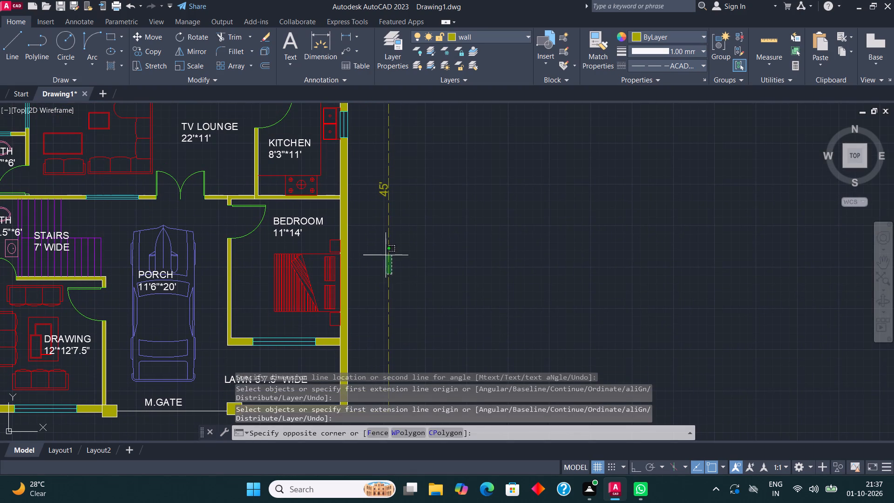
left_click(386, 255)
middle_click_drag(386, 273, 385, 439)
middle_click_drag(325, 227, 317, 353)
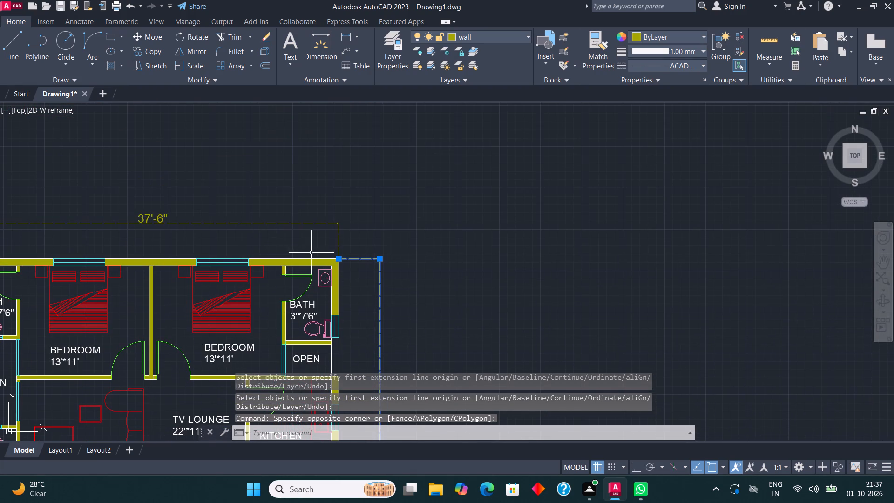
left_click(304, 233)
left_click(297, 208)
left_click(482, 39)
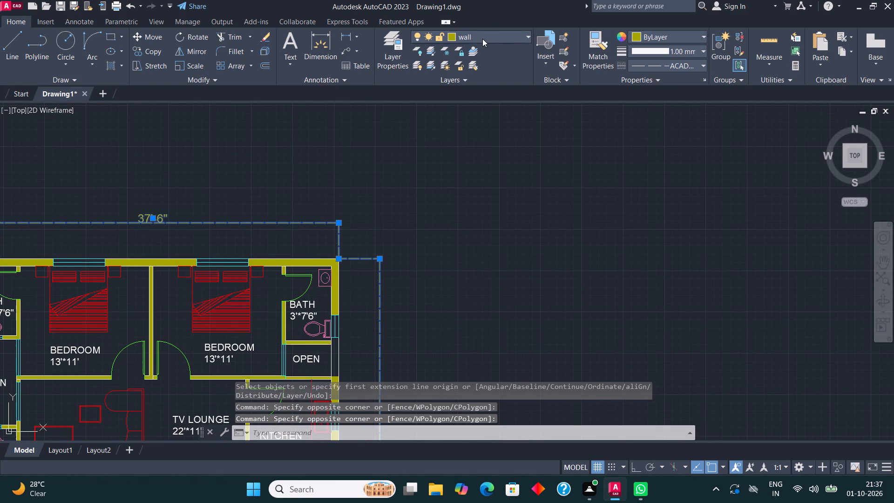
left_click(472, 50)
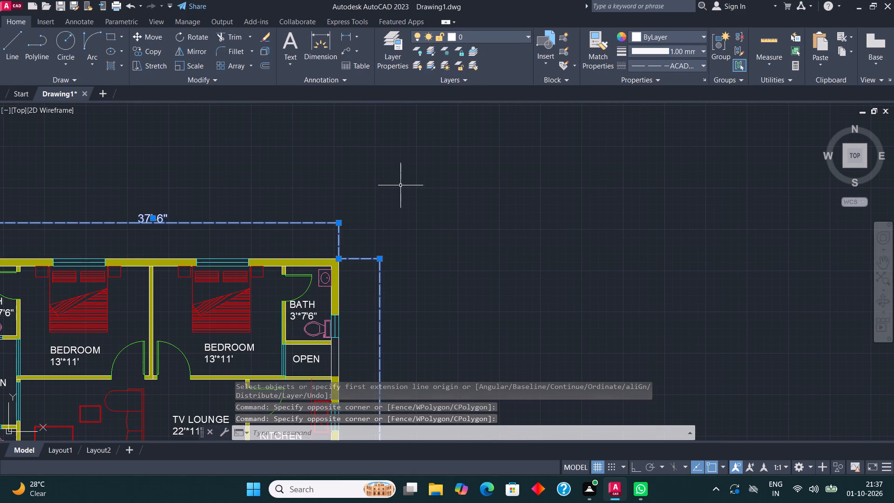
key("Escape")
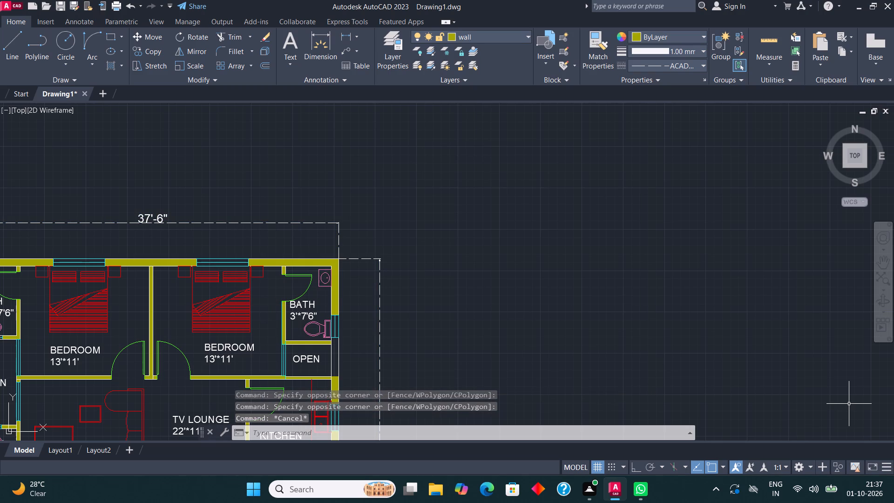
Review the whole floor plan with its exterior dimensions, looking closer at the bedrooms, TV lounge and kitchen.
scroll(858, 411, "down", 2)
middle_click_drag(700, 344, 541, 211)
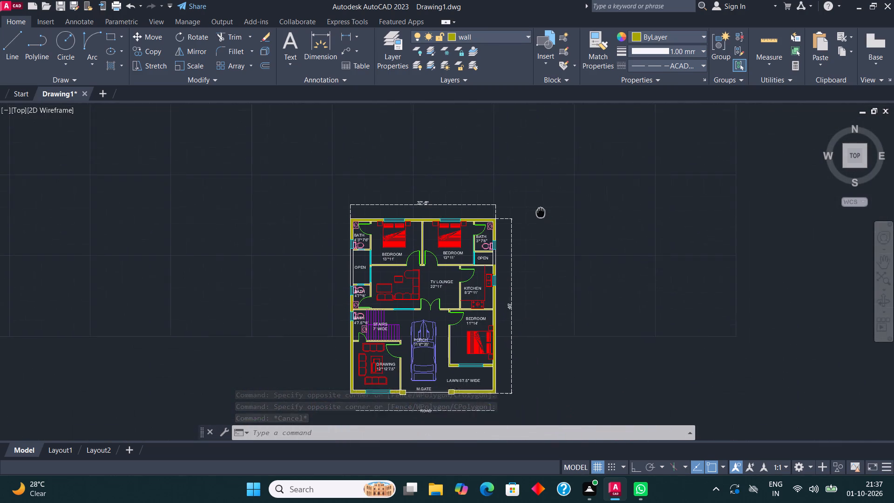
middle_click_drag(541, 211, 480, 197)
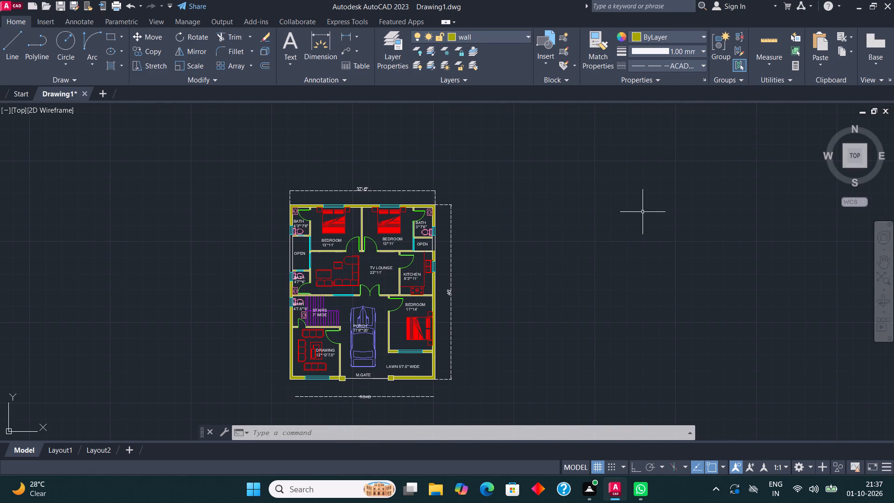
scroll(346, 275, "up", 1)
middle_click_drag(344, 275, 334, 261)
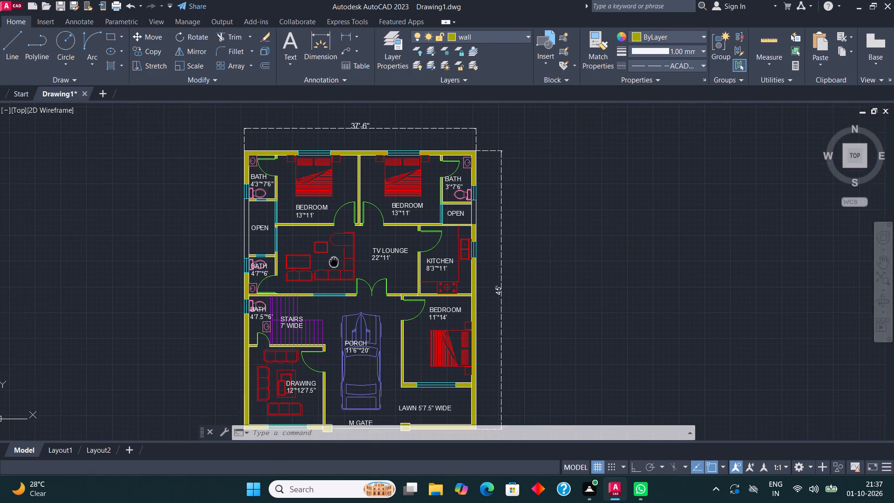
middle_click_drag(334, 261, 333, 247)
scroll(358, 228, "up", 1)
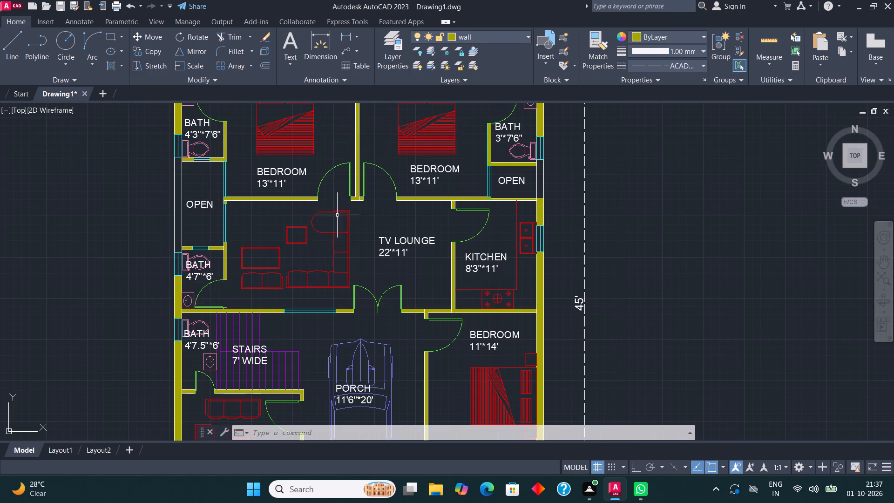
middle_click_drag(319, 220, 311, 237)
scroll(305, 238, "down", 2)
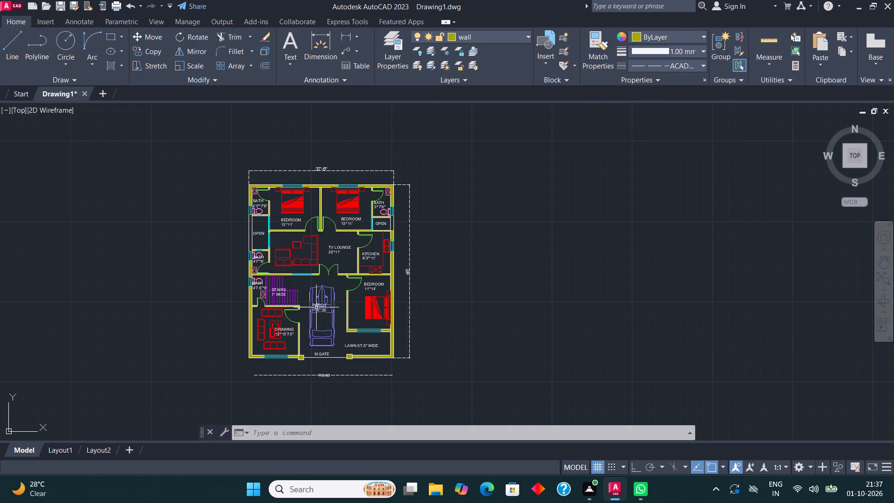
middle_click_drag(319, 274, 321, 271)
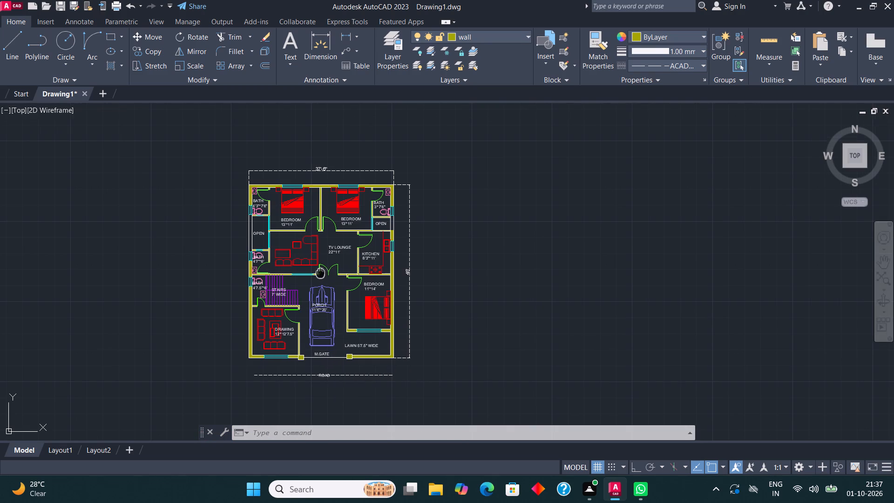
middle_click_drag(321, 271, 325, 230)
Add the multiline text "GRIUND FLOOR PLAN" below the dashed road line.
middle_click_drag(319, 352, 318, 313)
scroll(319, 302, "up", 2)
middle_click_drag(328, 359, 328, 344)
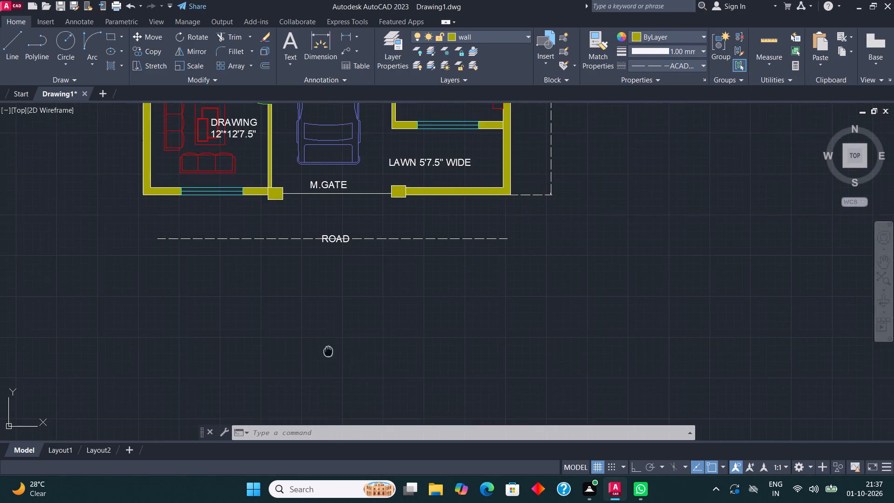
middle_click_drag(328, 344, 328, 318)
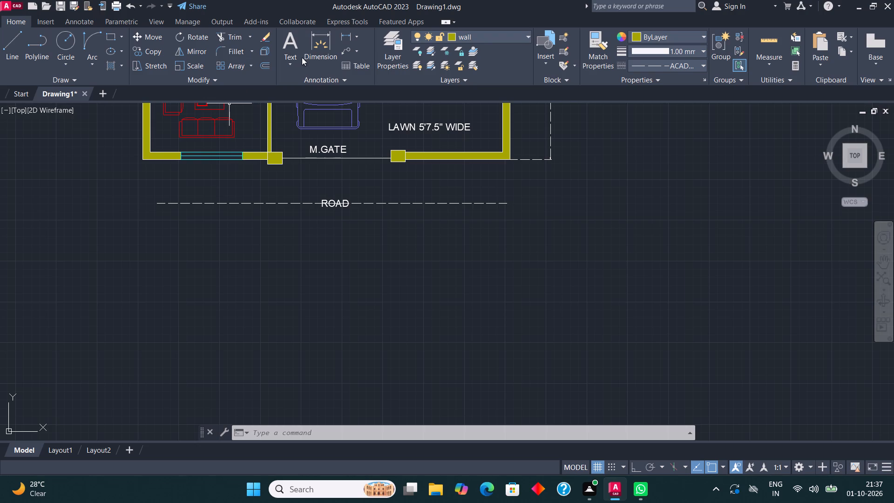
left_click(288, 45)
left_click(214, 288)
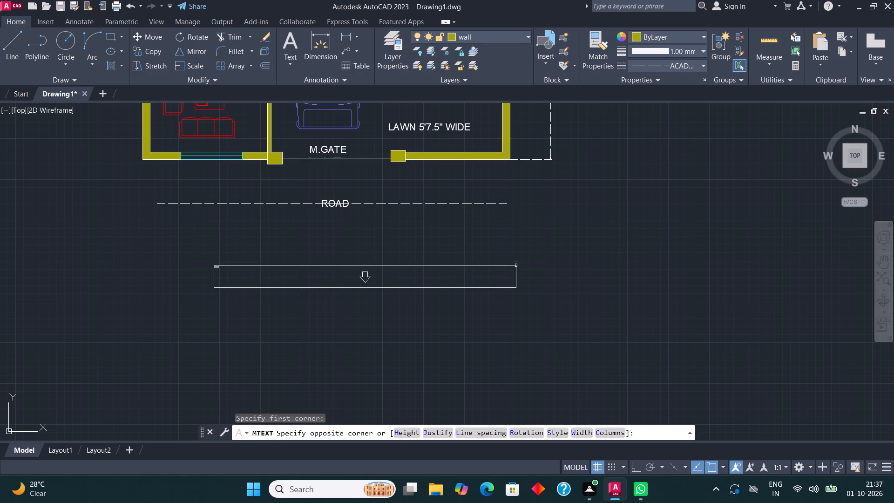
left_click(517, 265)
type("GRIUND")
key("space")
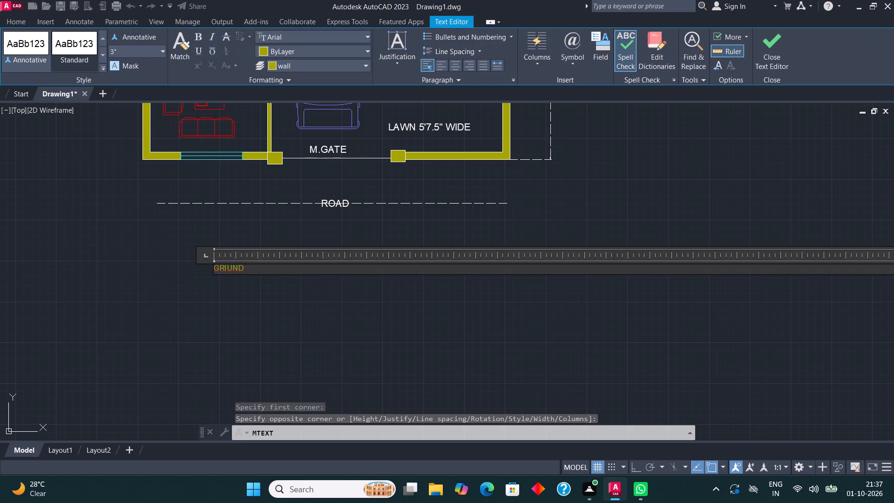
type("FLOOR PLAN")
left_click(761, 48)
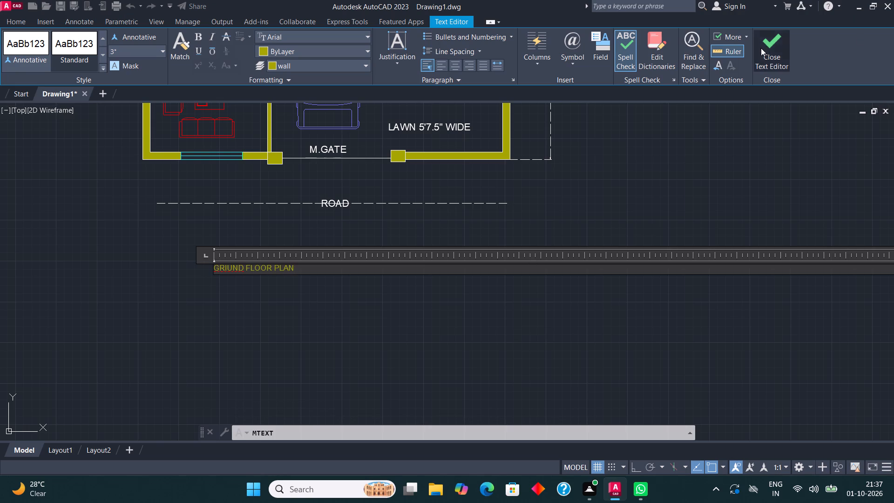
Scale up the floor plan title to a text height of about 10".
left_click(228, 267)
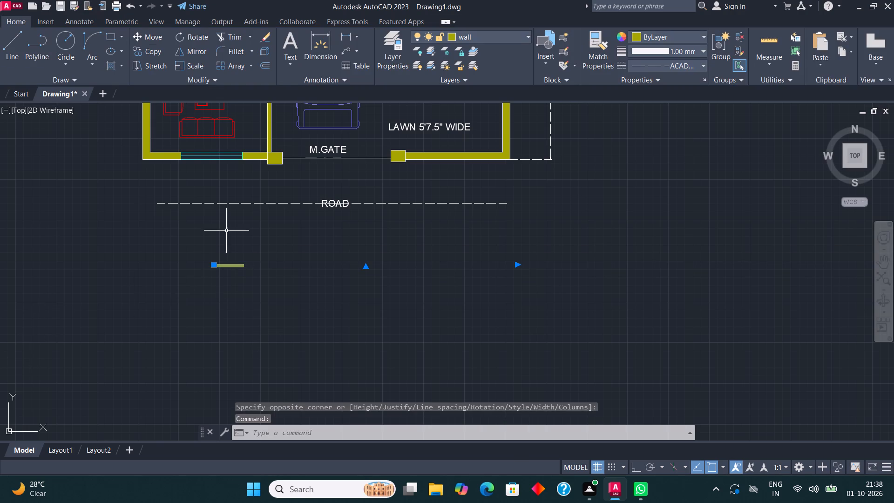
left_click(196, 63)
left_click(216, 258)
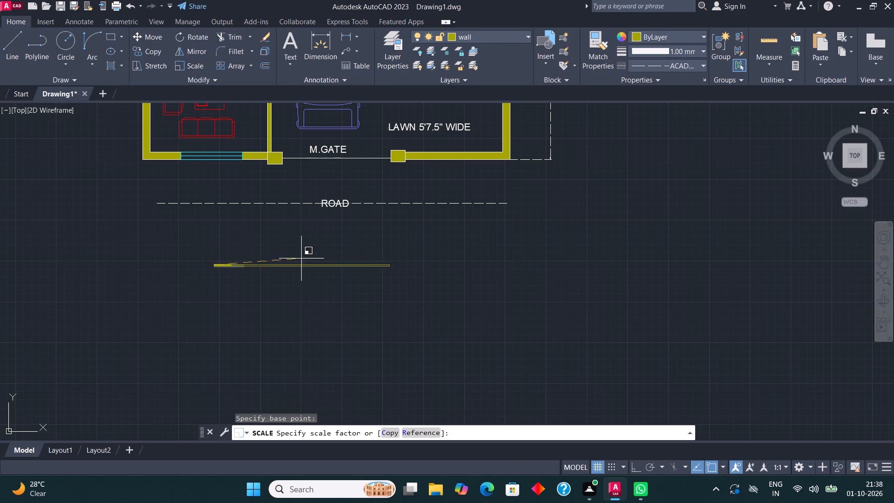
left_click(822, 292)
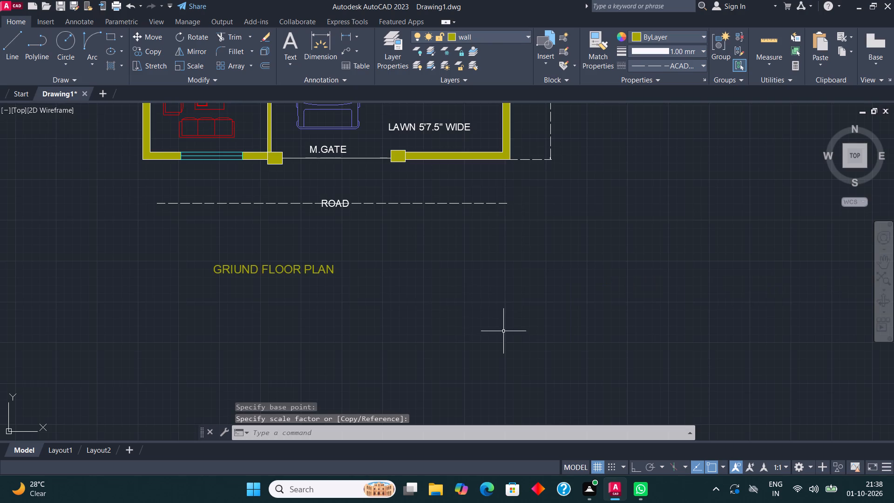
Move the floor plan title up and across so it sits just below the ROAD label.
middle_click_drag(312, 274, 224, 353)
left_click(182, 347)
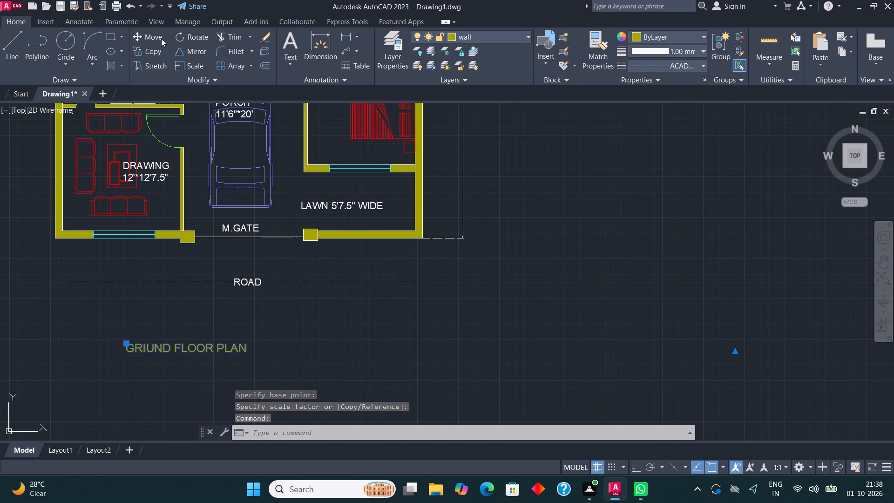
left_click(161, 39)
left_click(188, 360)
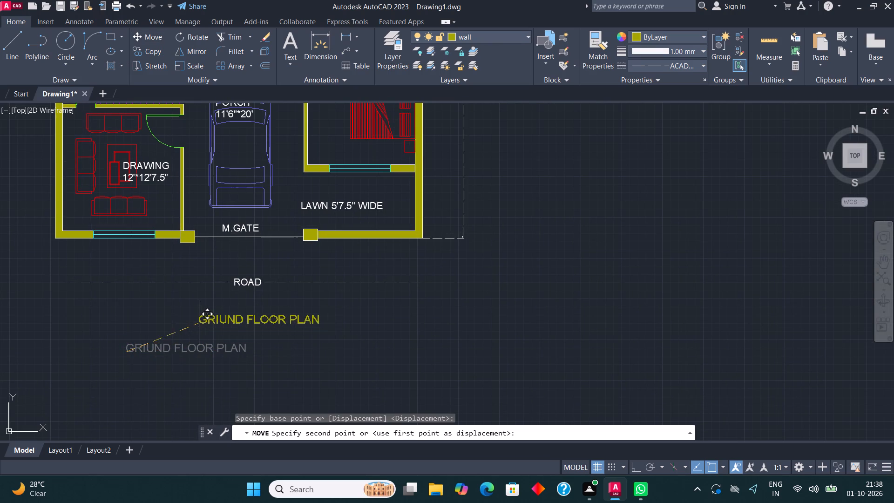
left_click(199, 317)
Put the floor plan title text on layer 0.
left_click(230, 316)
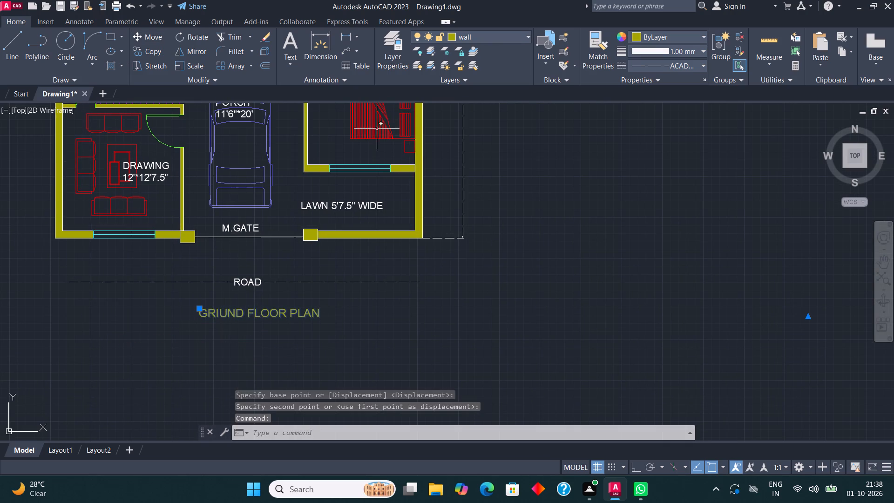
left_click(491, 33)
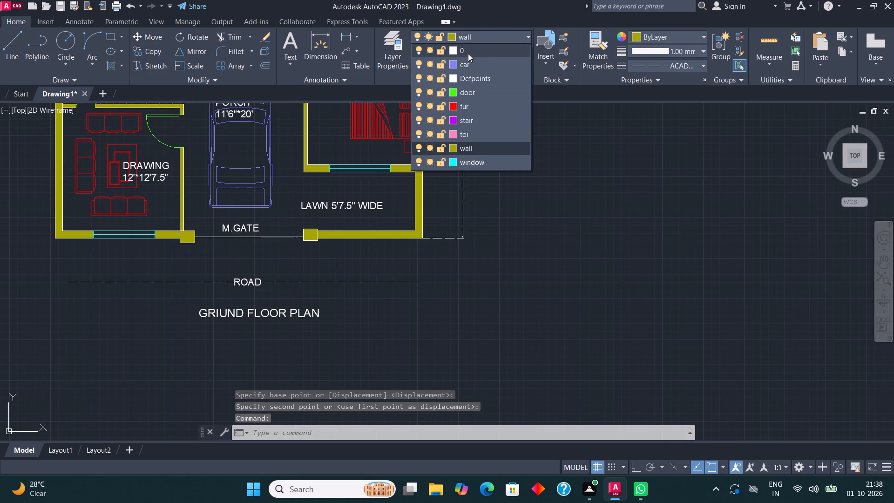
left_click(468, 54)
key("Escape")
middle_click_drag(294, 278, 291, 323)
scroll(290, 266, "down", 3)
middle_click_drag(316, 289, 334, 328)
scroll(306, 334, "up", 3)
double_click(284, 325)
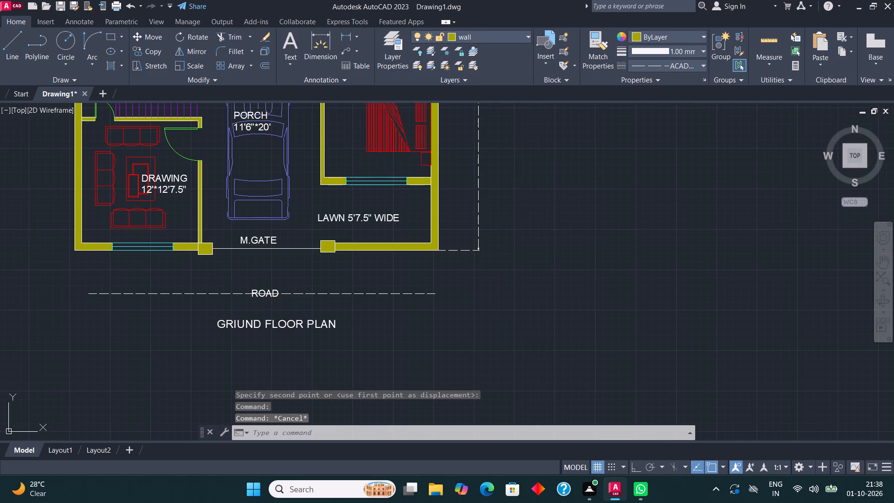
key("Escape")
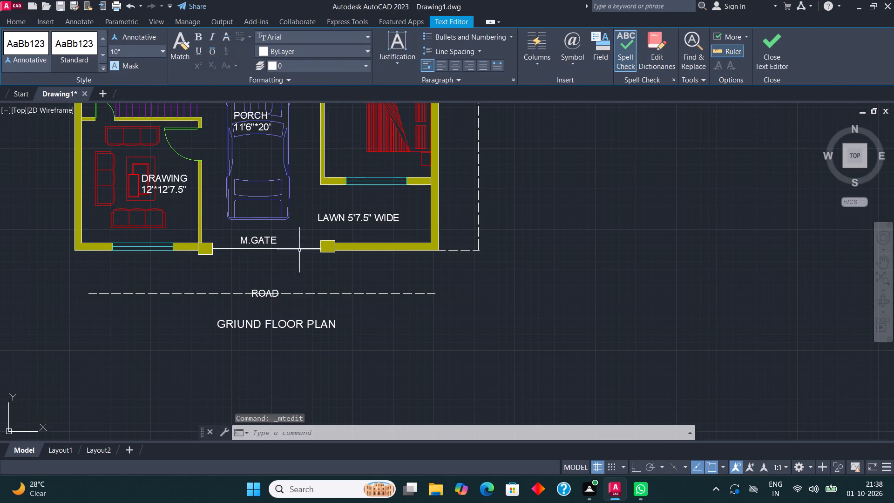
Reposition the floor plan title so it is roughly centred beneath the ROAD label and dashed line.
left_click(274, 325)
left_click(144, 37)
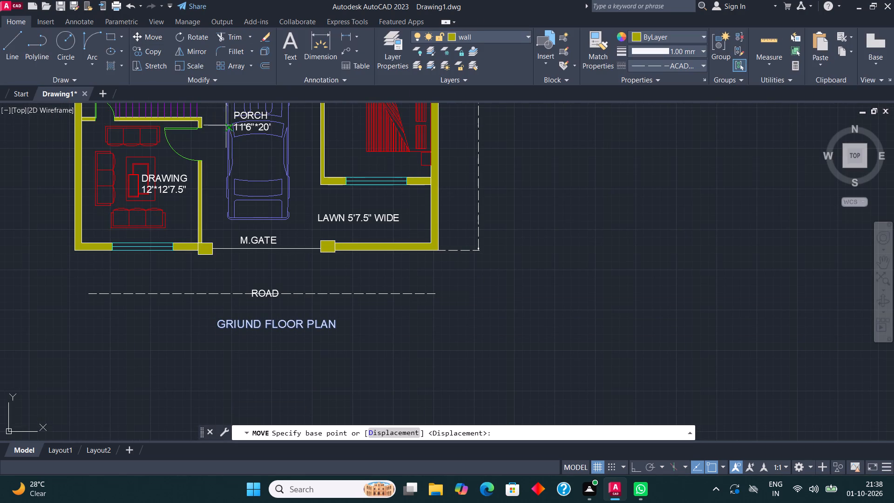
middle_click_drag(268, 193, 291, 209)
left_click(312, 347)
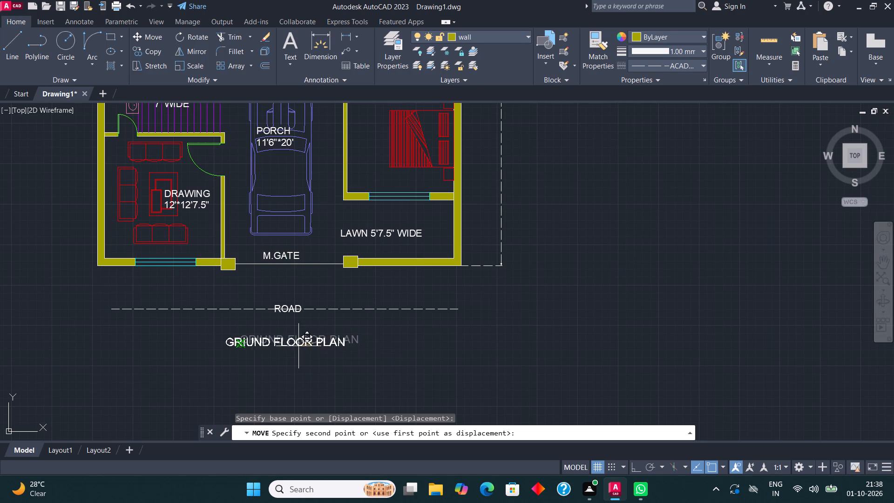
left_click(298, 346)
key("Escape")
left_click(241, 332)
left_click(231, 347)
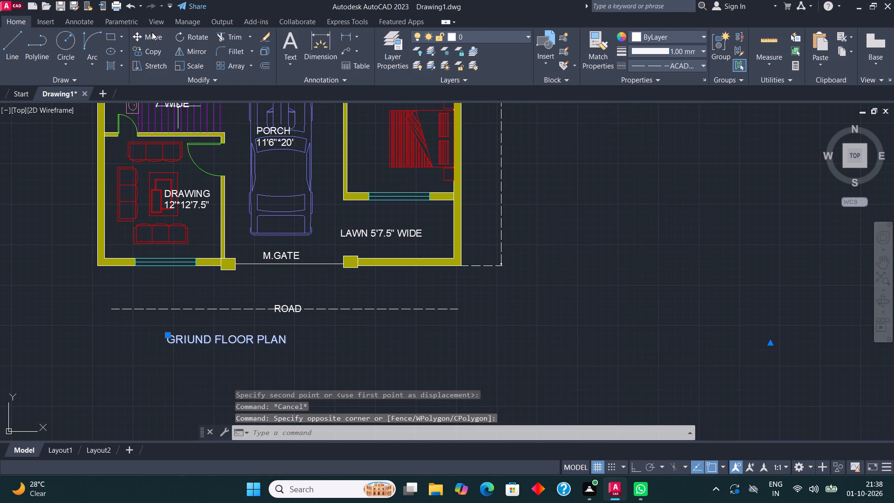
left_click(151, 32)
left_click(212, 340)
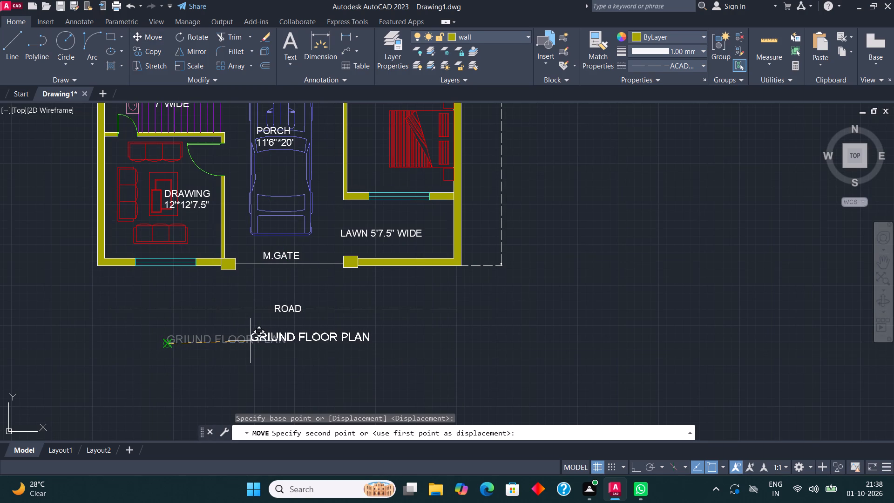
left_click(246, 342)
left_click(244, 342)
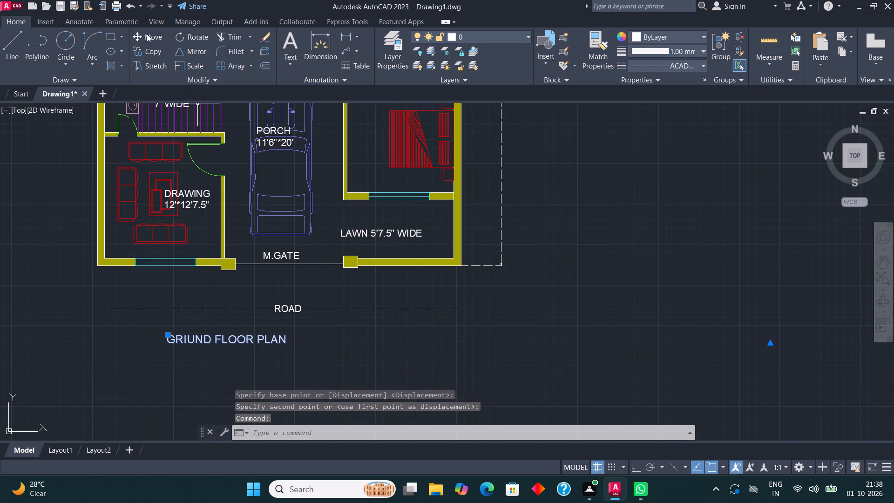
left_click(147, 34)
left_click(223, 360)
left_click(267, 357)
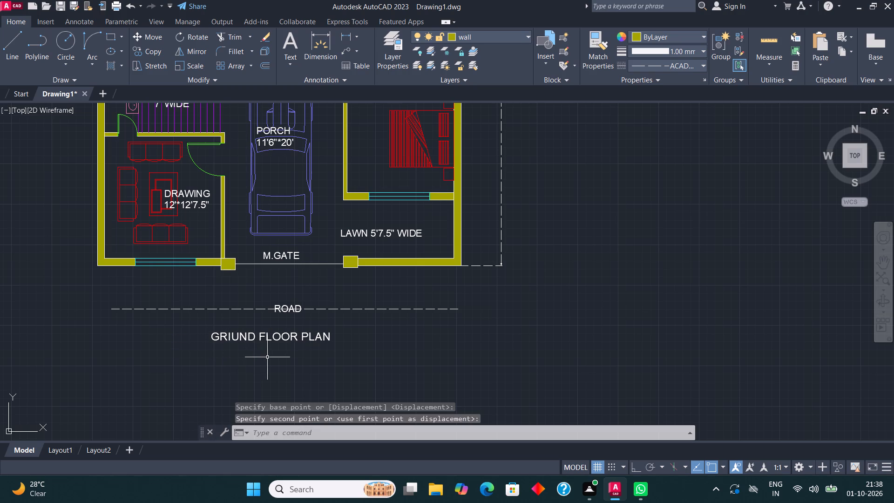
Move the floor plan title from below the road line to above the overall width dimension, roughly centred over the plan.
middle_click_drag(242, 226, 240, 258)
scroll(240, 261, "down", 2)
middle_click_drag(279, 315, 302, 362)
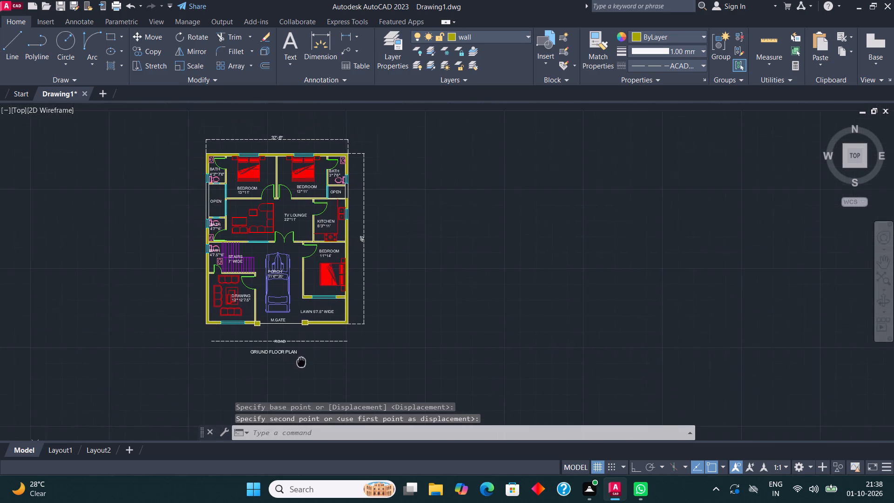
middle_click_drag(302, 362, 267, 354)
left_click(239, 345)
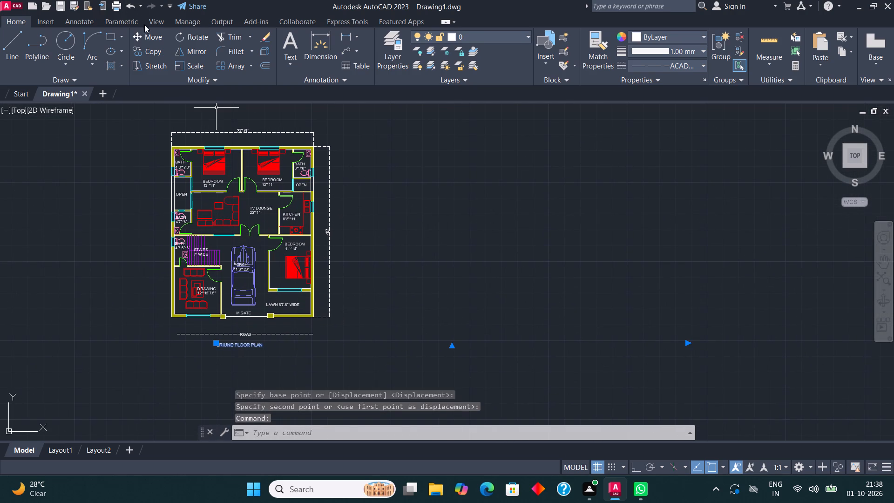
left_click(151, 38)
left_click(229, 343)
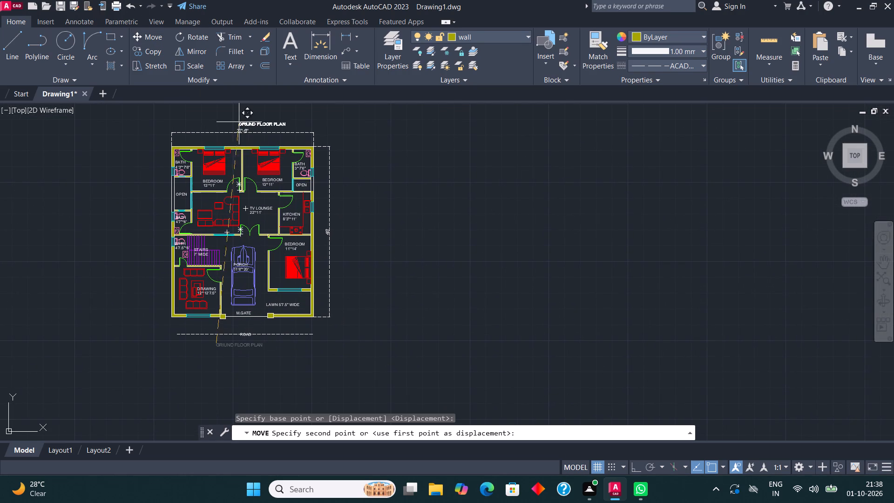
middle_click_drag(232, 117, 218, 251)
scroll(219, 250, "up", 2)
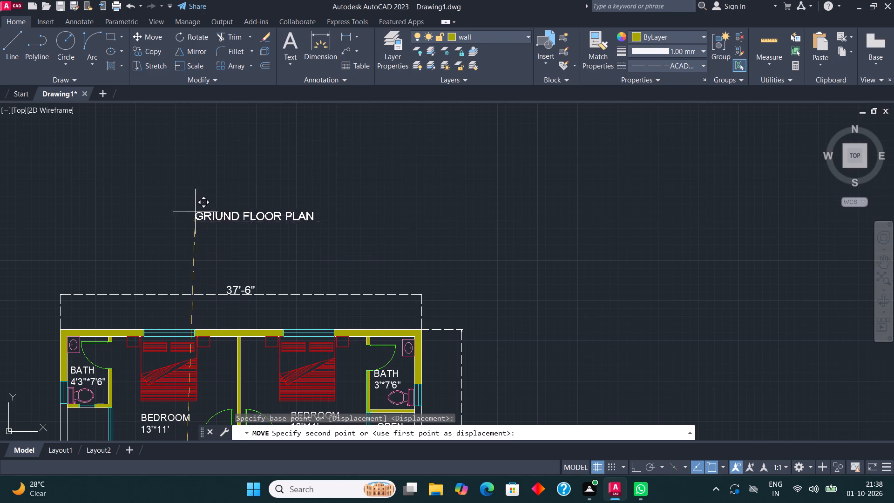
left_click(195, 235)
scroll(220, 226, "down", 1)
middle_click_drag(251, 198, 274, 150)
scroll(273, 156, "down", 2)
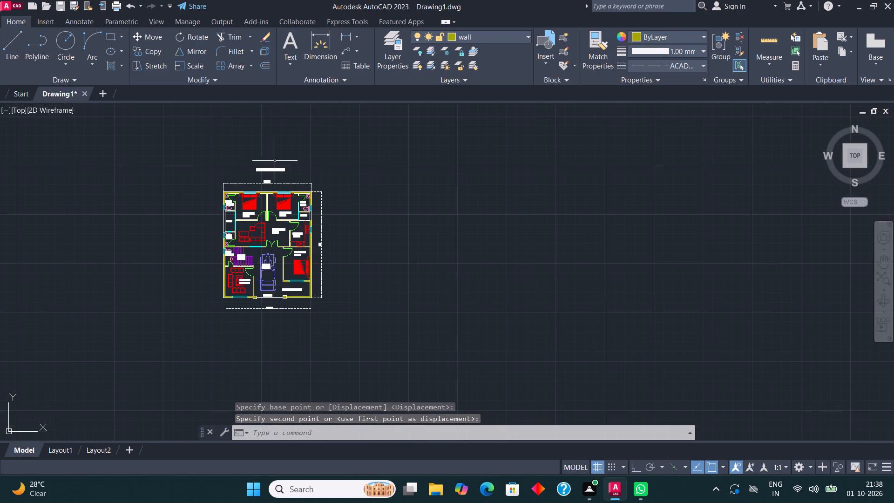
key("Escape")
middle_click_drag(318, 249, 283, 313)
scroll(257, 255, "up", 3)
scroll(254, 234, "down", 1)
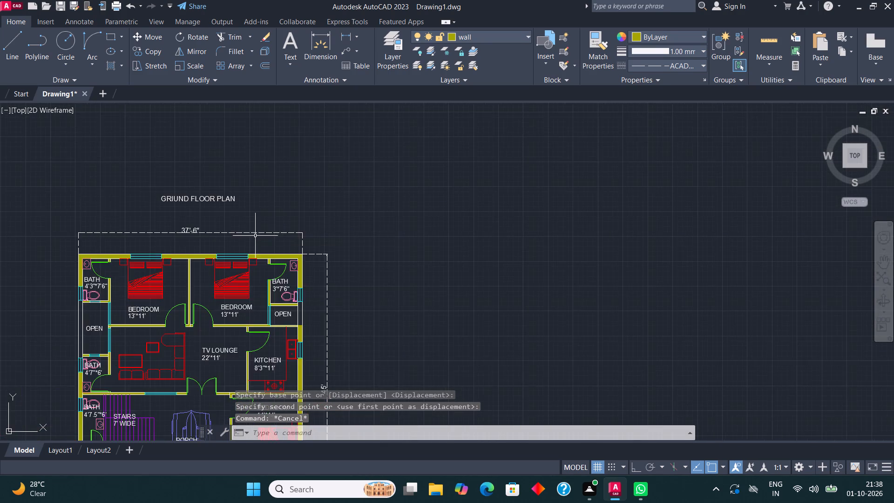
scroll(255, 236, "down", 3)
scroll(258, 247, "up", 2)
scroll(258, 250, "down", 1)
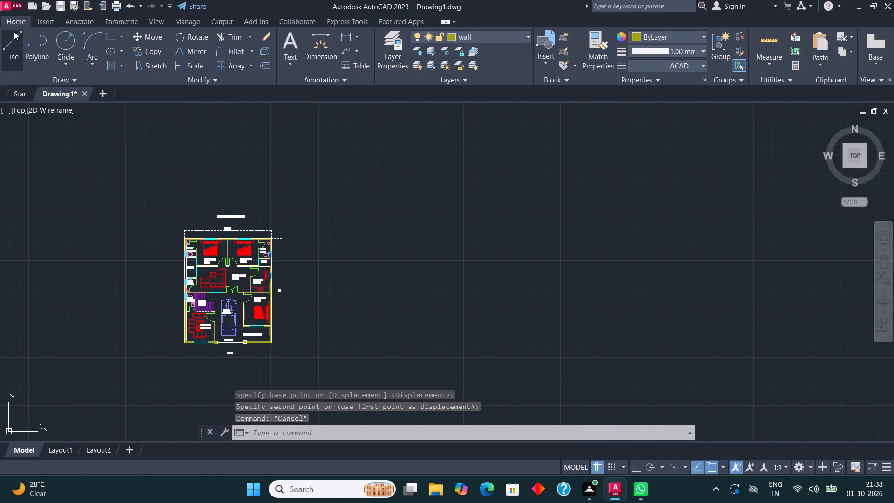
Save the drawing as 3BHK PLAN in the Downloads folder, in AutoCAD 2018 Drawing format.
left_click(6, 1)
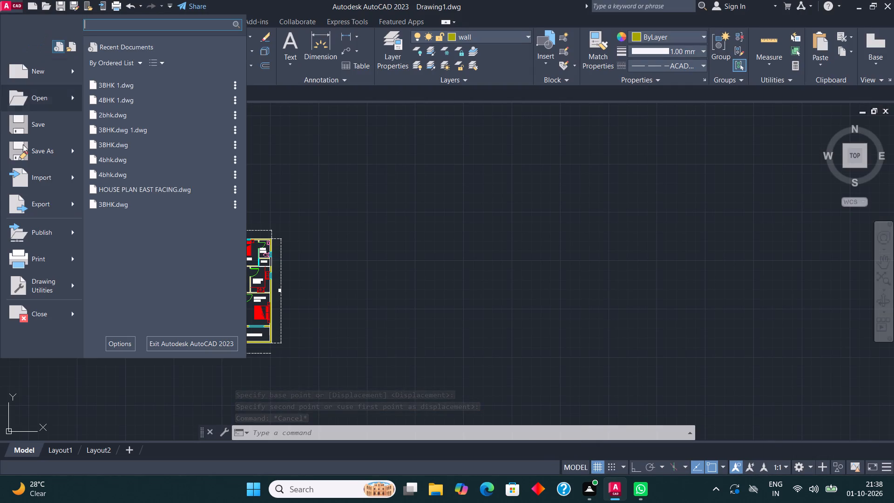
left_click(41, 121)
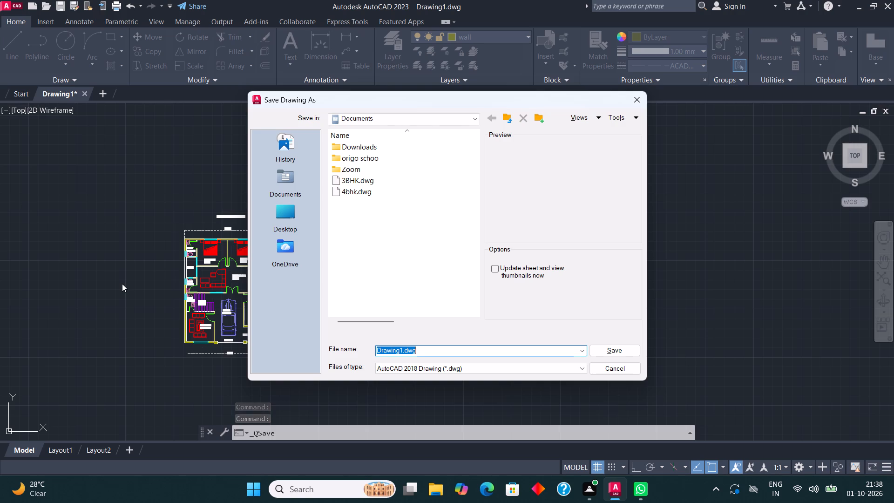
type("3BHK")
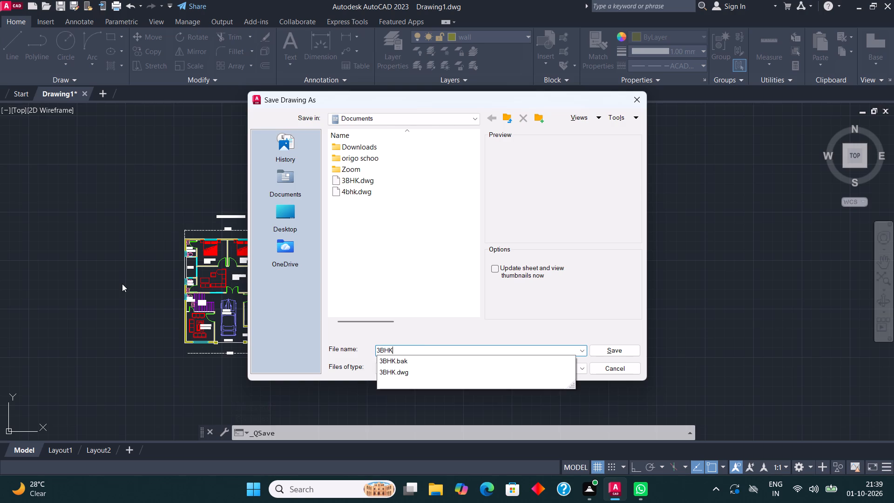
key("space")
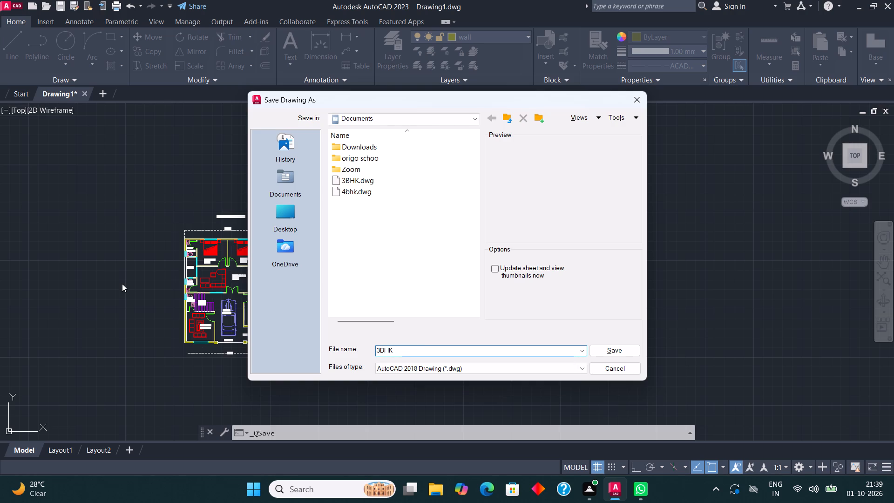
type("PLAN")
left_click(416, 124)
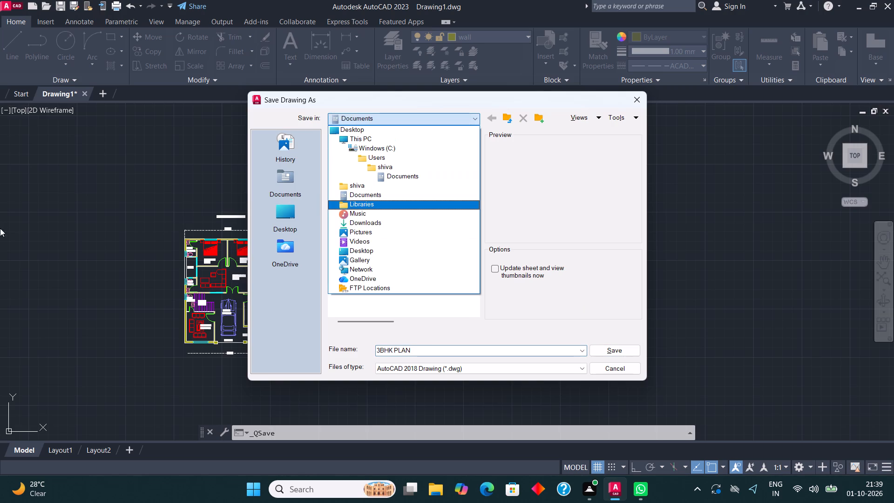
left_click(379, 224)
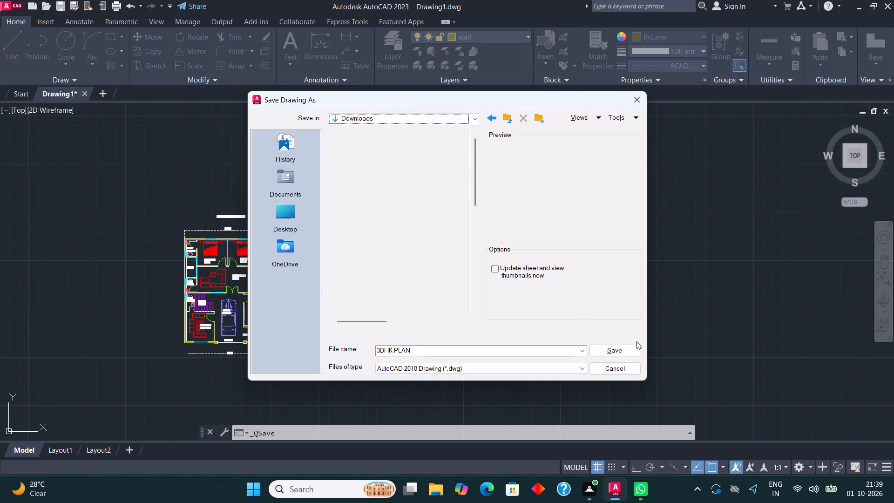
left_click(623, 352)
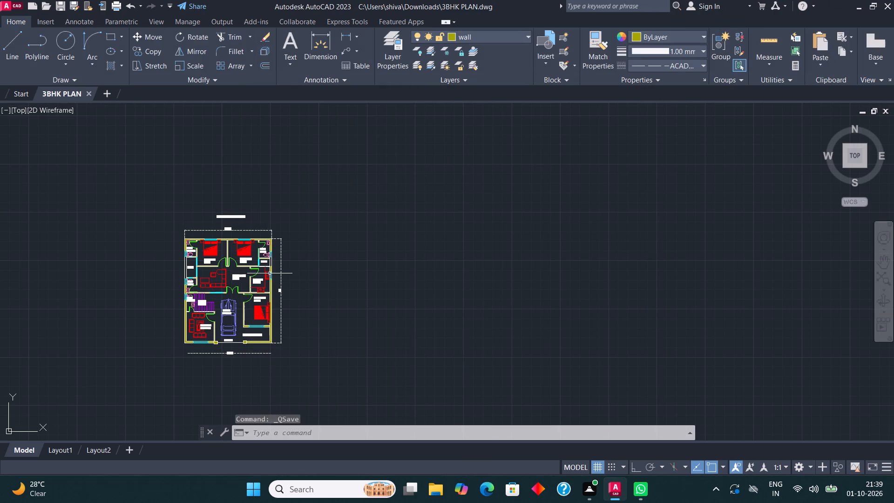
Set up a plot with AutoCAD PDF (High Quality Print).pc3 and a window area enclosing the whole plan, title and road line.
left_click(5, 8)
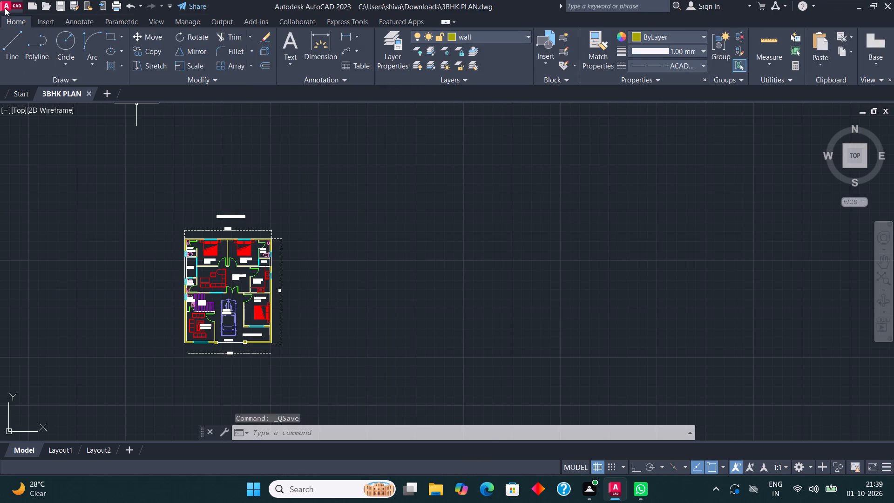
left_click(40, 259)
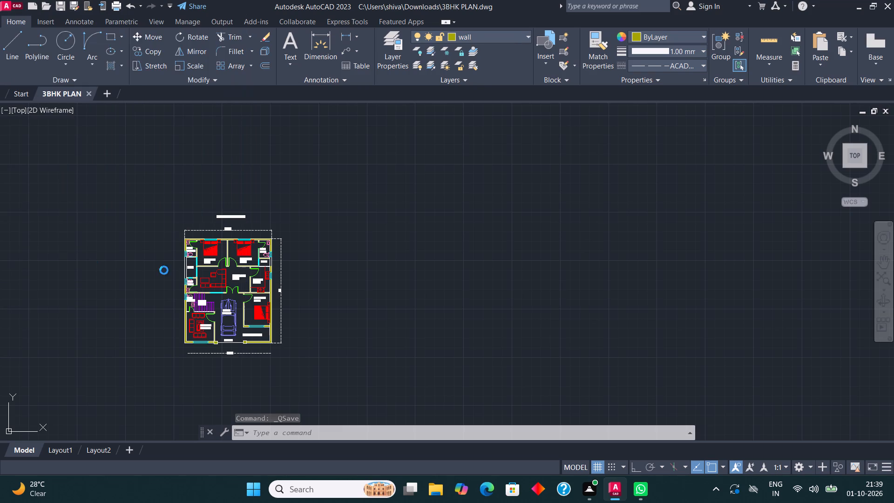
left_click(334, 158)
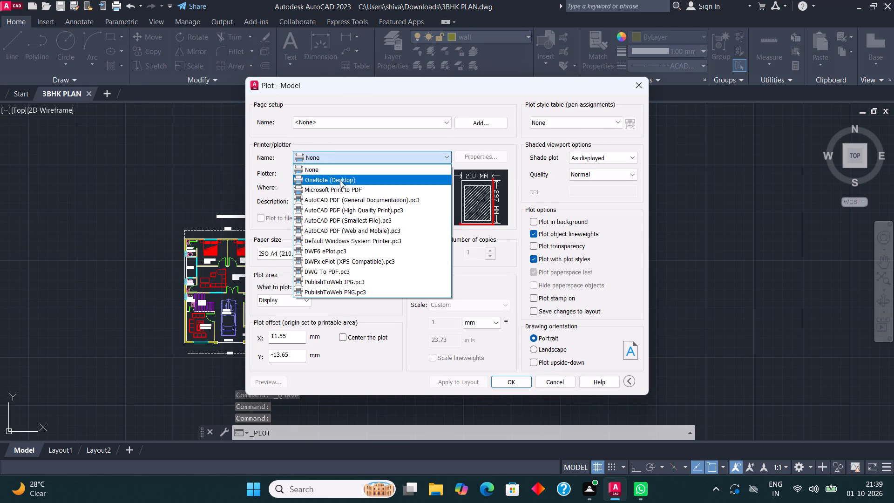
left_click(352, 211)
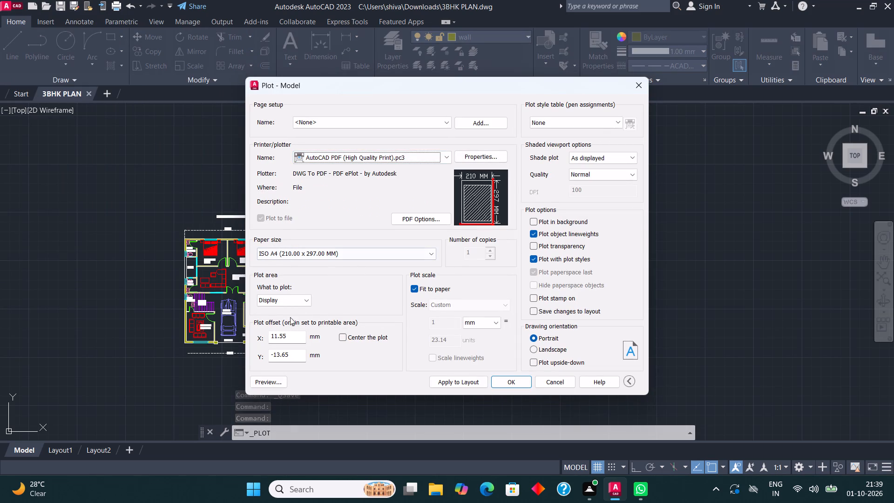
left_click(296, 300)
left_click(292, 335)
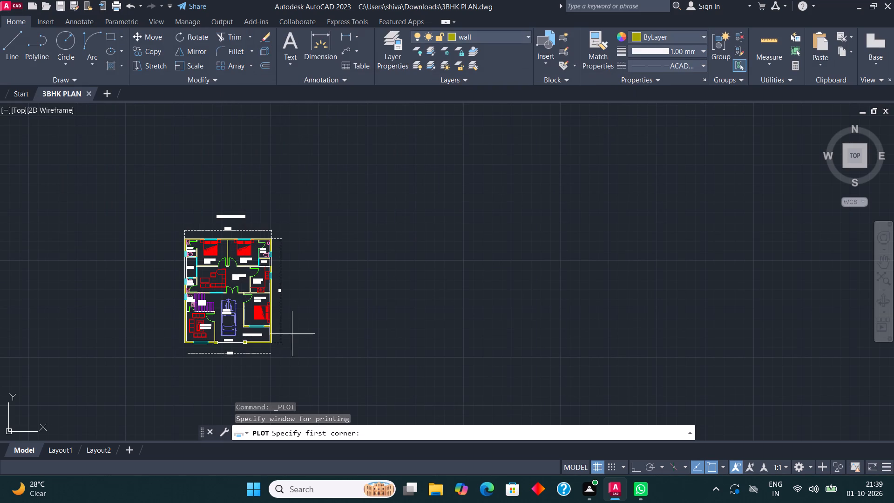
left_click_drag(132, 206, 322, 353)
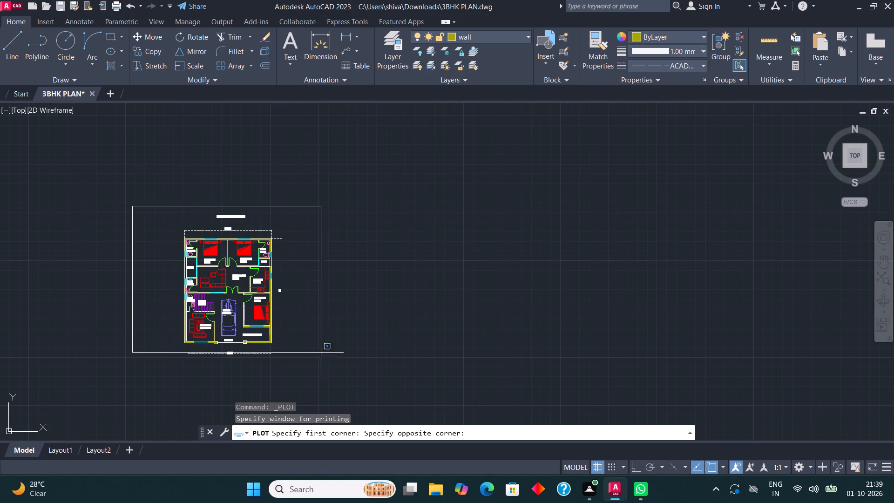
left_click_drag(322, 353, 327, 374)
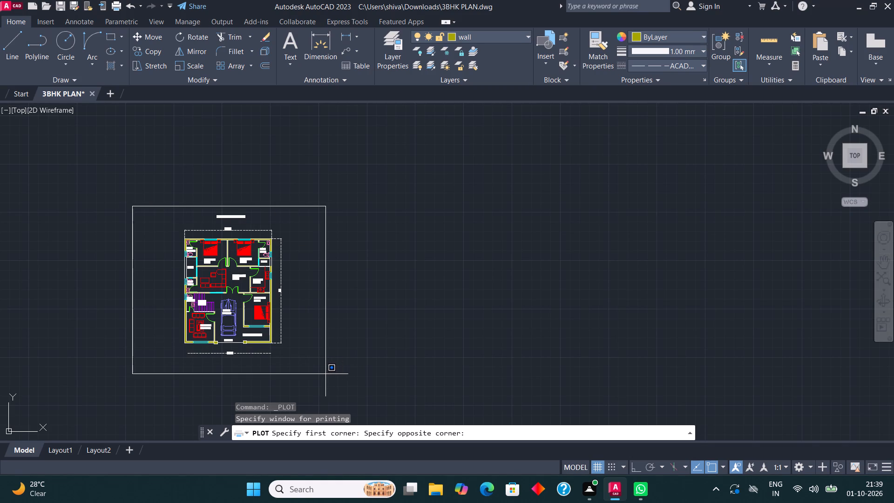
left_click(325, 374)
Plot the drawing to 3BHK PLAN-Model.pdf in the Downloads folder.
left_click(495, 383)
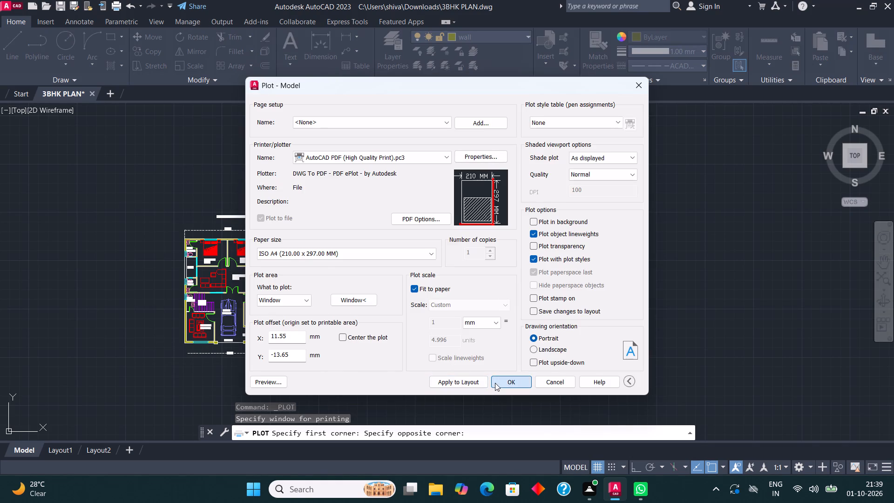
left_click(388, 116)
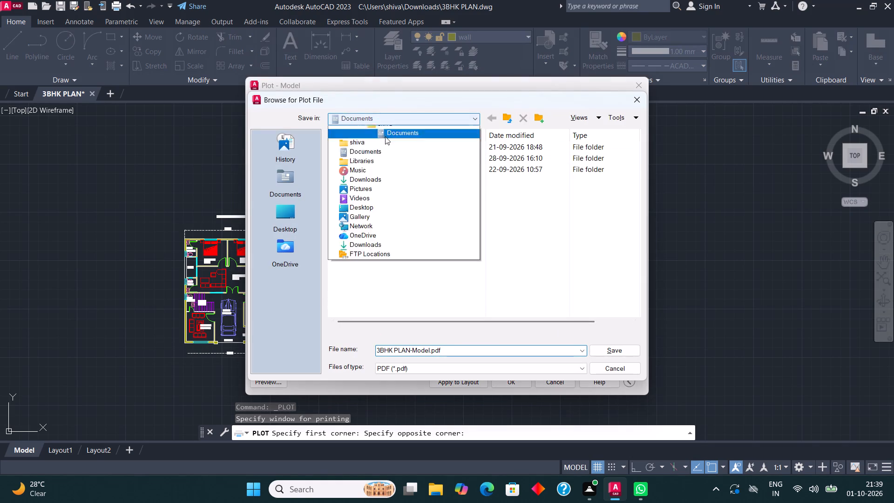
left_click(383, 224)
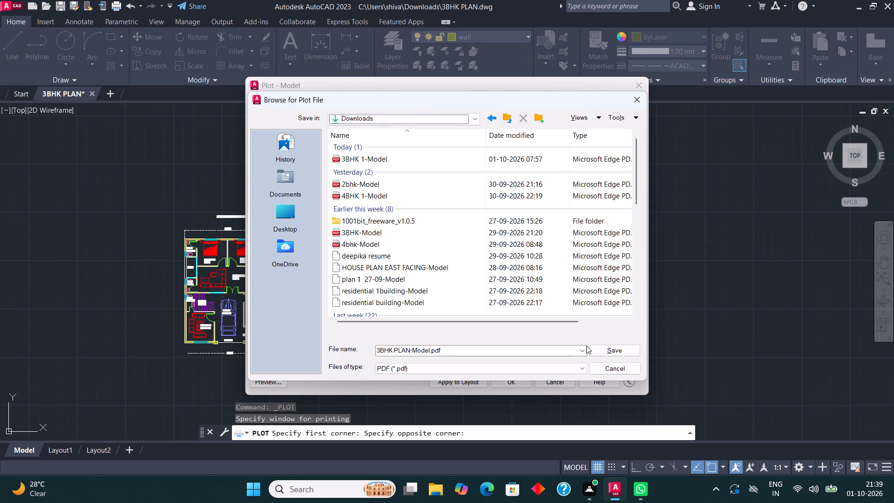
left_click(605, 357)
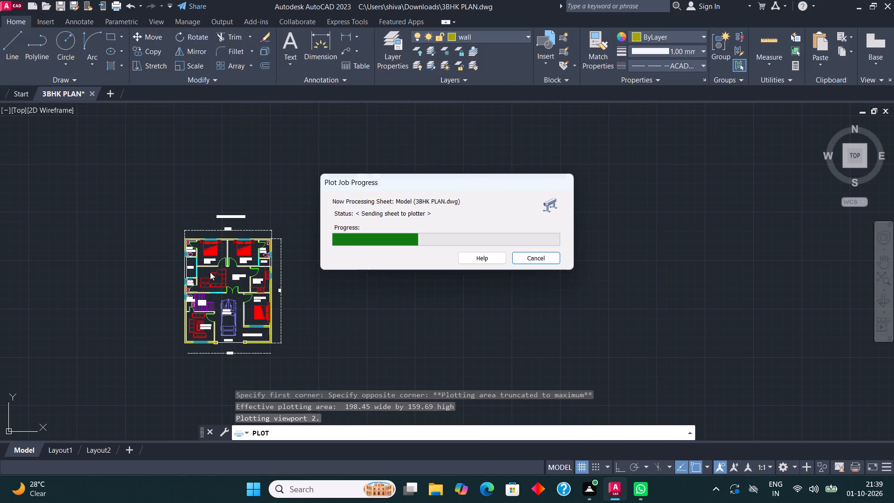
Examine the whole plotted floor plan PDF in Microsoft Edge and close it.
scroll(319, 262, "down", 2)
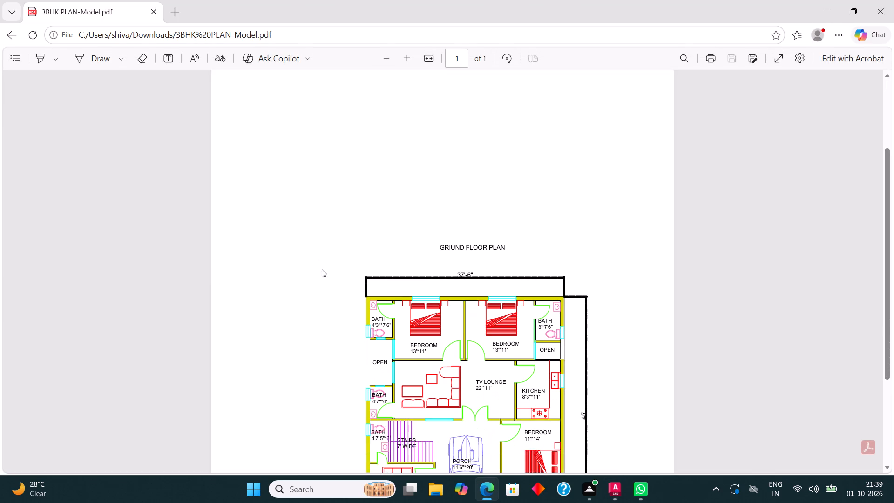
scroll(326, 278, "down", 2)
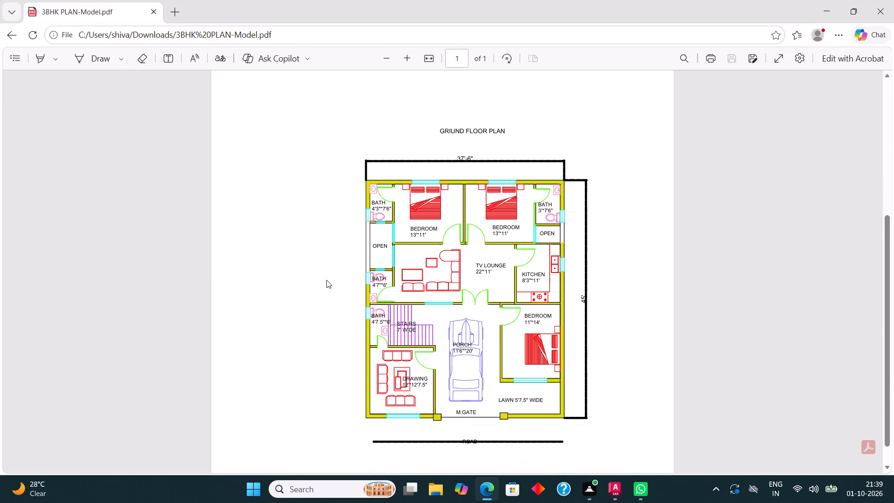
left_click(877, 10)
Export the drawing in DWF format as 3BHK PLAN.dwf to the Downloads folder.
left_click(0, 5)
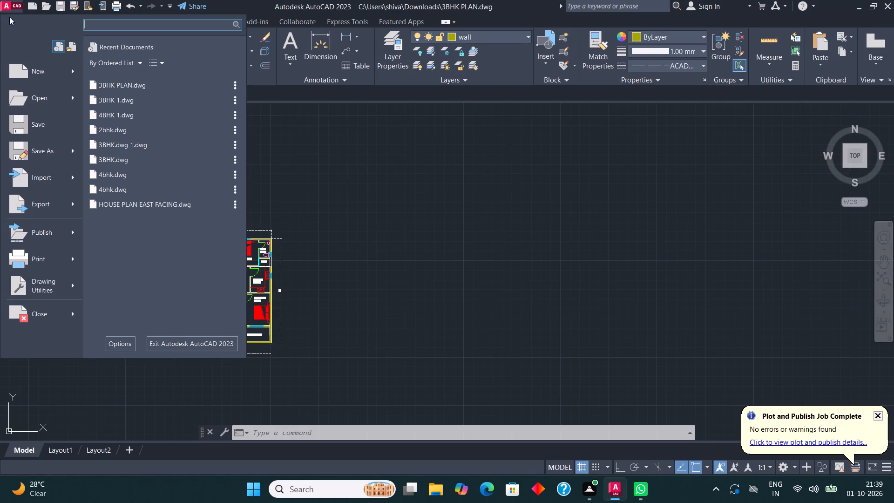
left_click(47, 207)
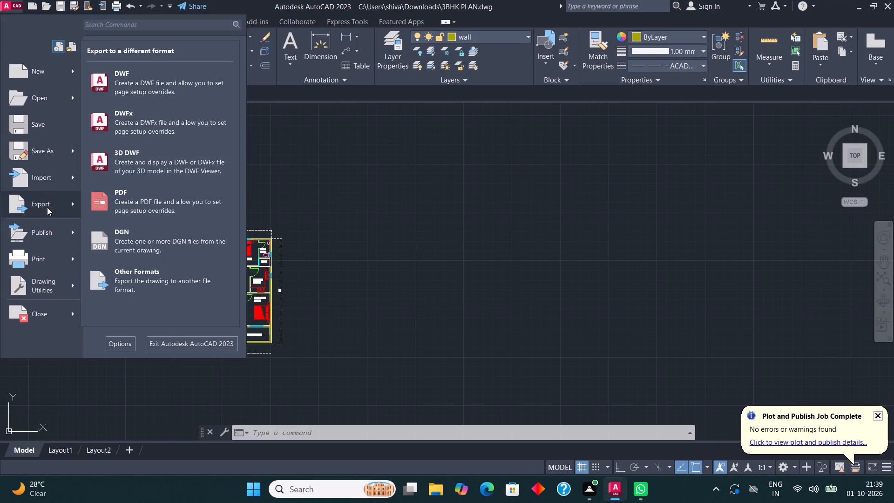
left_click(168, 85)
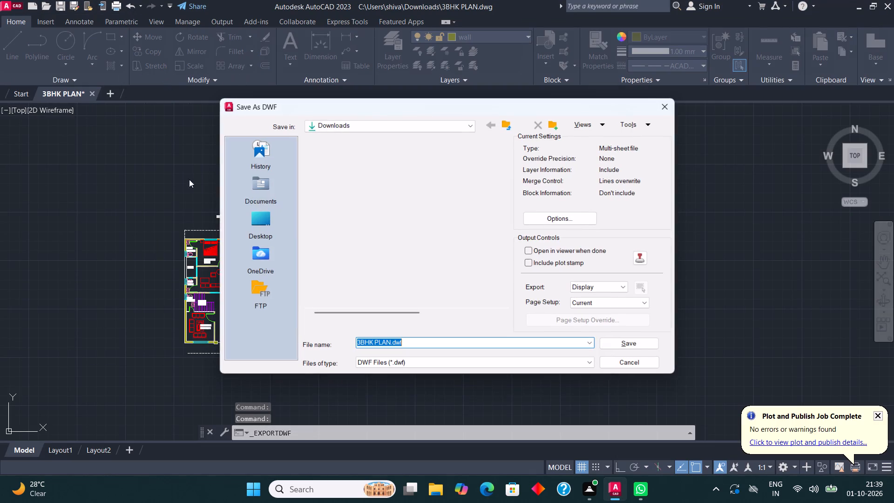
left_click(623, 344)
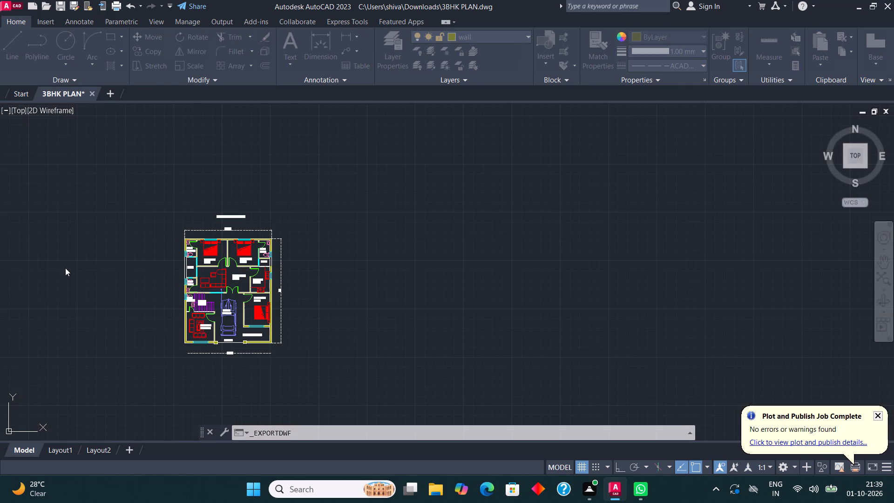